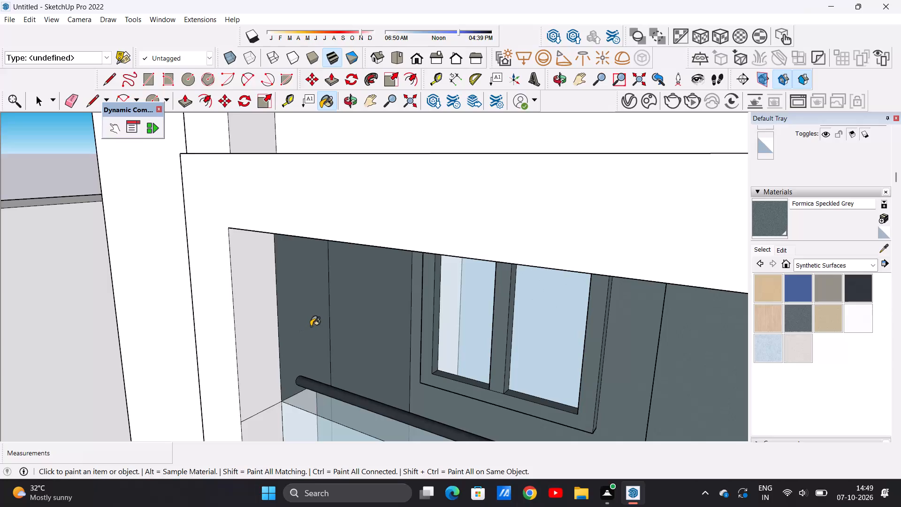
Examine the painted balconies on the building's front façade up close and from a distance.
key("space")
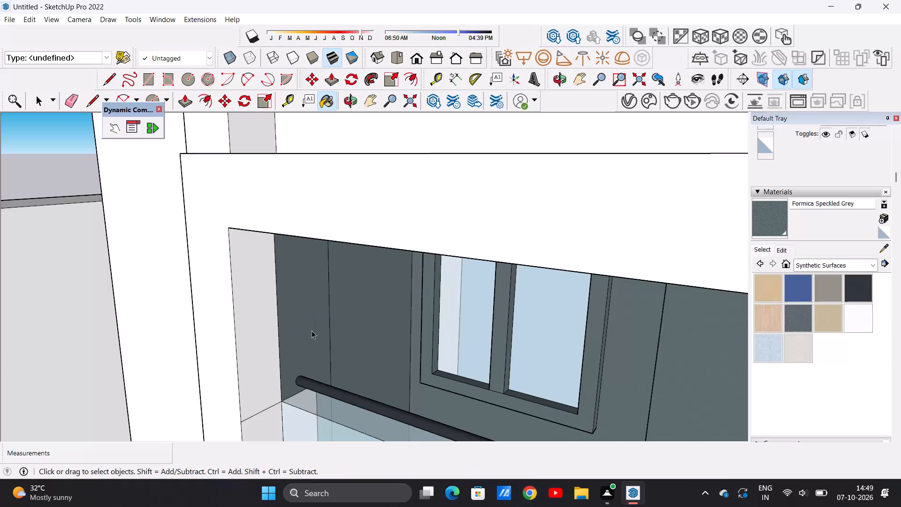
scroll(405, 310, "down", 20)
scroll(405, 310, "down", 9)
scroll(412, 306, "up", 5)
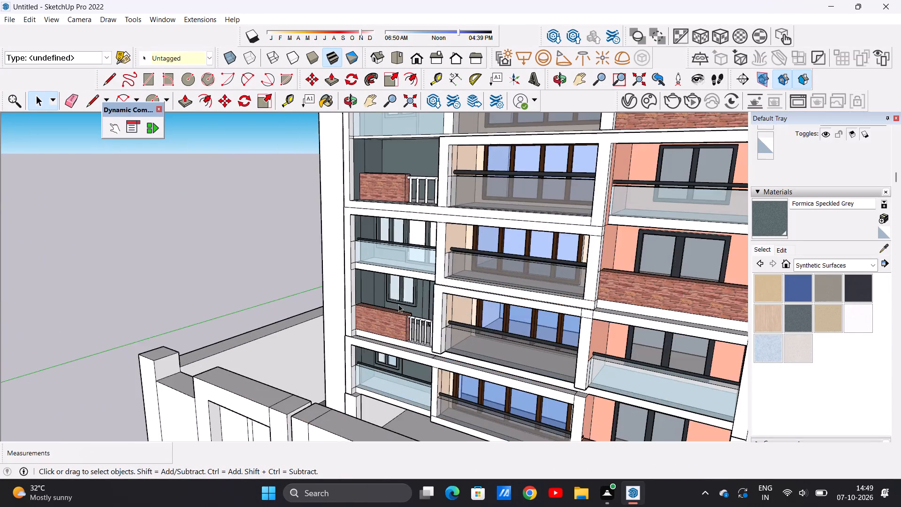
scroll(398, 304, "up", 7)
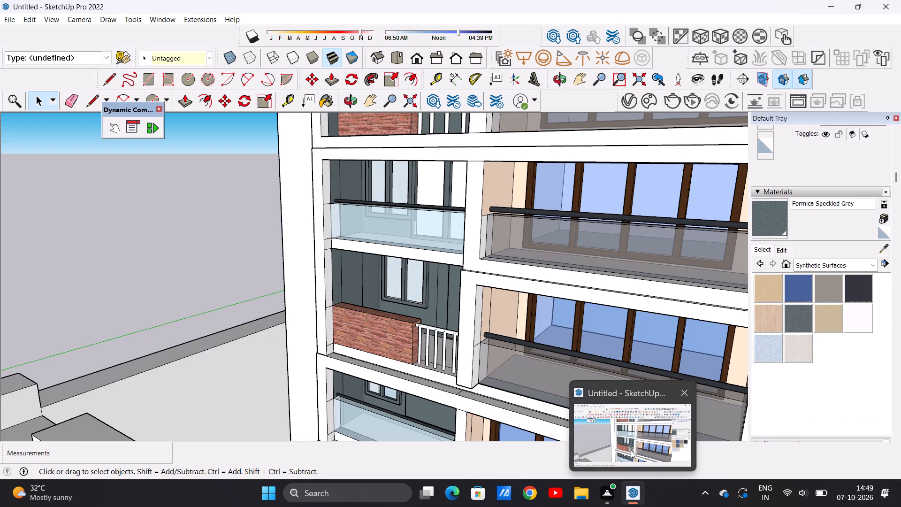
left_click(630, 445)
scroll(443, 344, "down", 14)
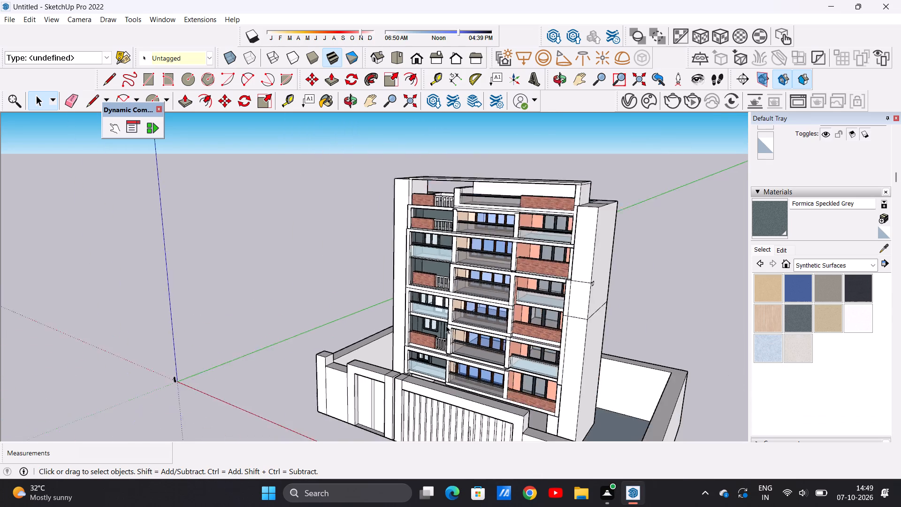
scroll(446, 325, "down", 5)
middle_click_drag(433, 279, 521, 267)
scroll(442, 294, "up", 13)
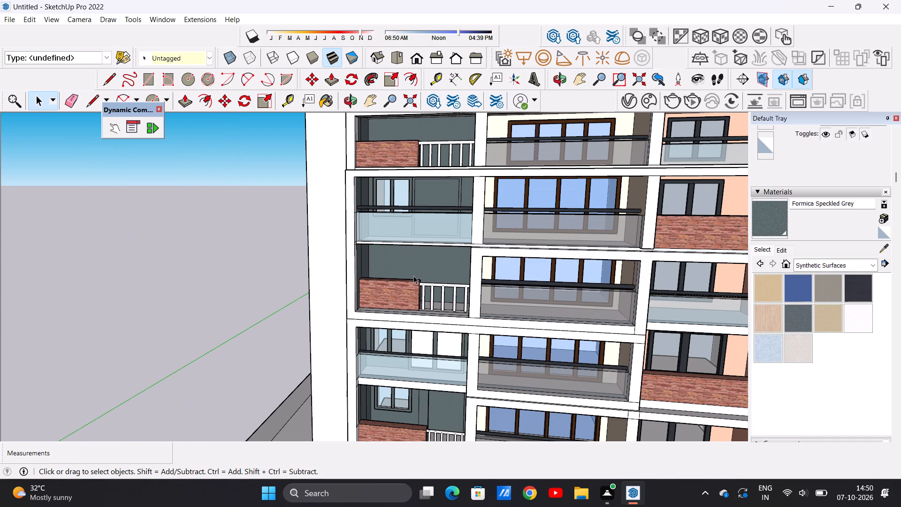
scroll(406, 328, "down", 2)
scroll(407, 327, "up", 1)
scroll(407, 326, "down", 13)
scroll(450, 316, "up", 7)
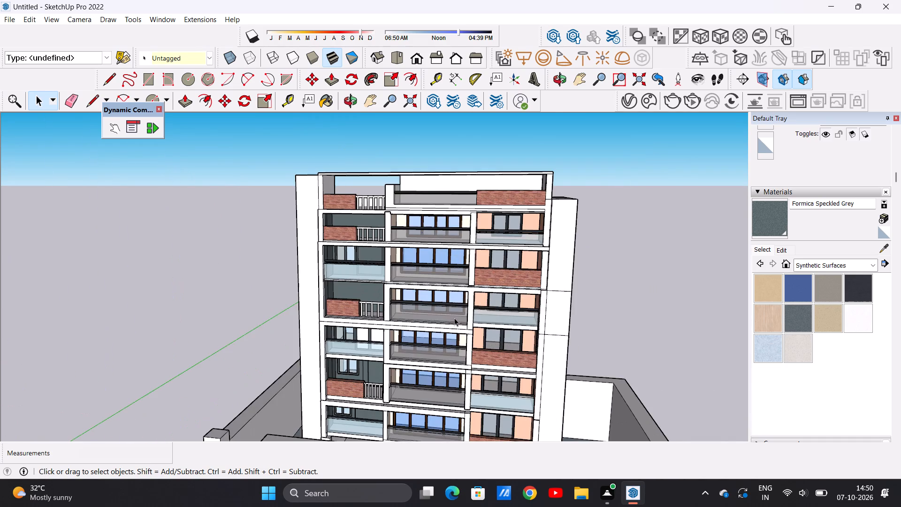
Paint the white side-wall face of the top-floor brick-parapet balcony with Formica Speckled Grey.
middle_click_drag(462, 317, 319, 325)
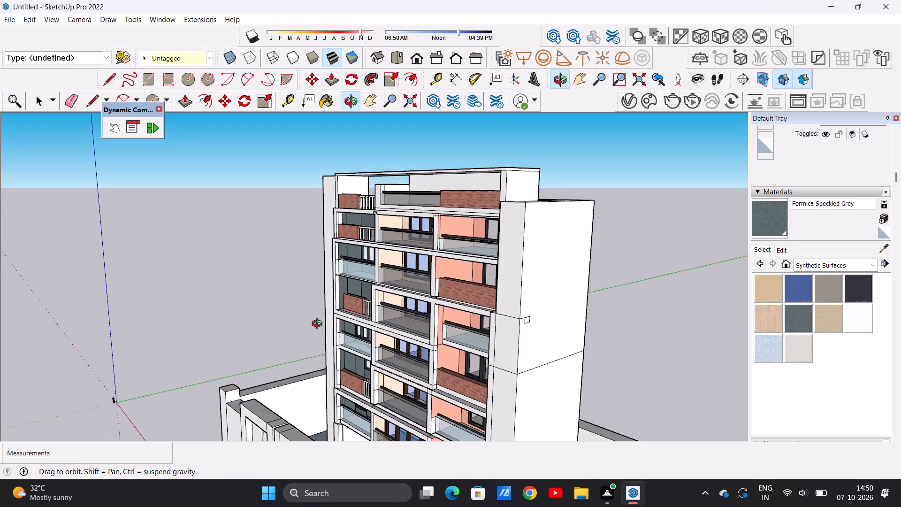
middle_click_drag(319, 325, 301, 315)
scroll(352, 191, "up", 19)
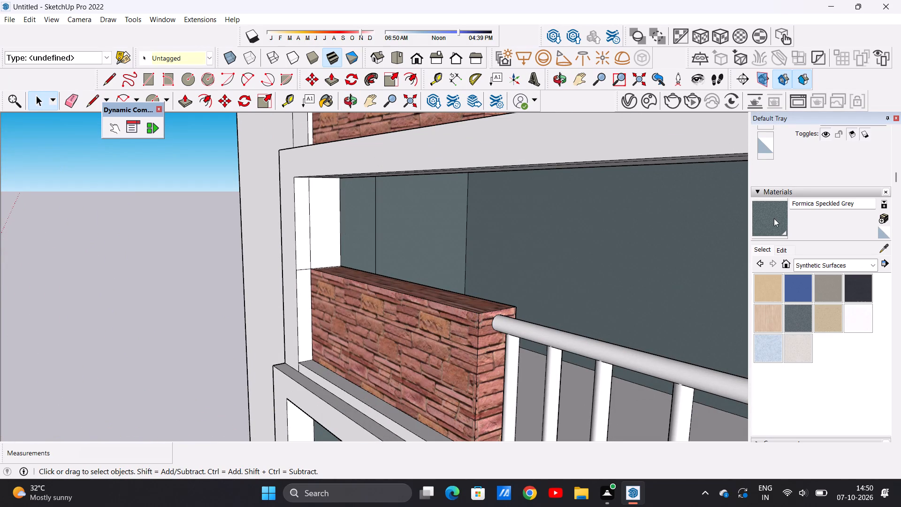
left_click(773, 219)
left_click(323, 233)
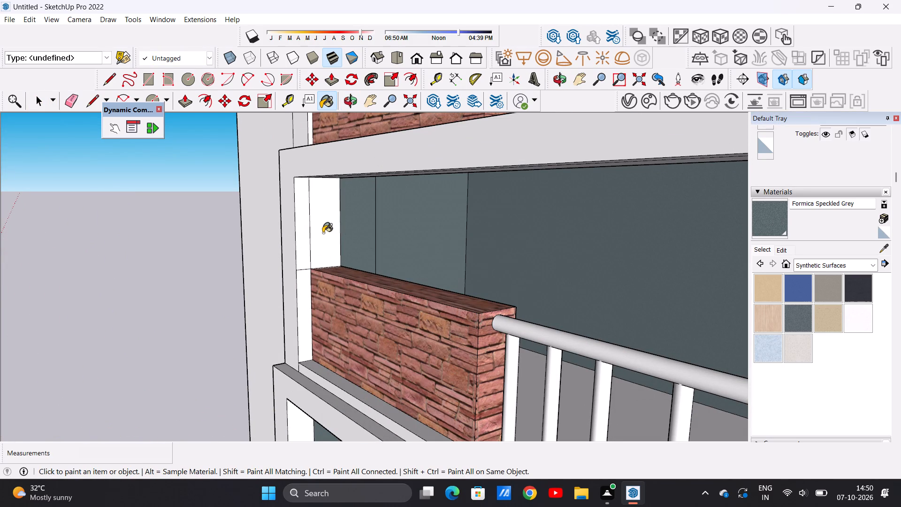
Paint the side-wall end faces on both sides of the brick-parapet balcony two floors below with Formica Speckled Grey.
scroll(342, 272, "down", 11)
middle_click_drag(347, 297, 566, 244)
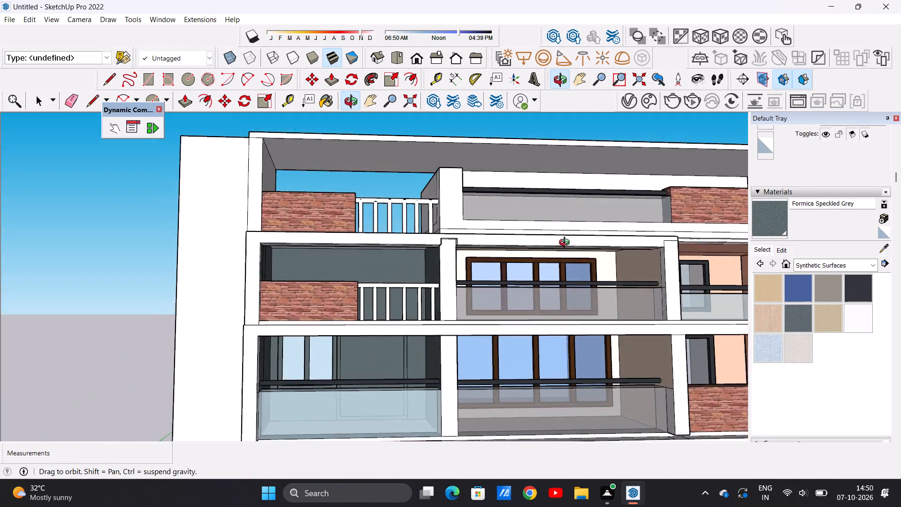
middle_click_drag(566, 244, 564, 232)
scroll(444, 306, "down", 13)
scroll(451, 326, "up", 7)
middle_click_drag(435, 319, 447, 330)
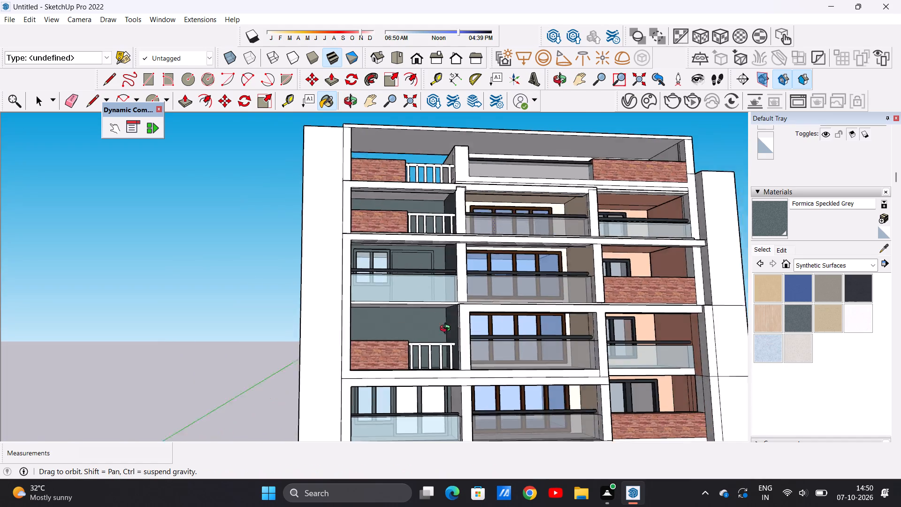
middle_click_drag(447, 330, 411, 341)
scroll(410, 341, "down", 4)
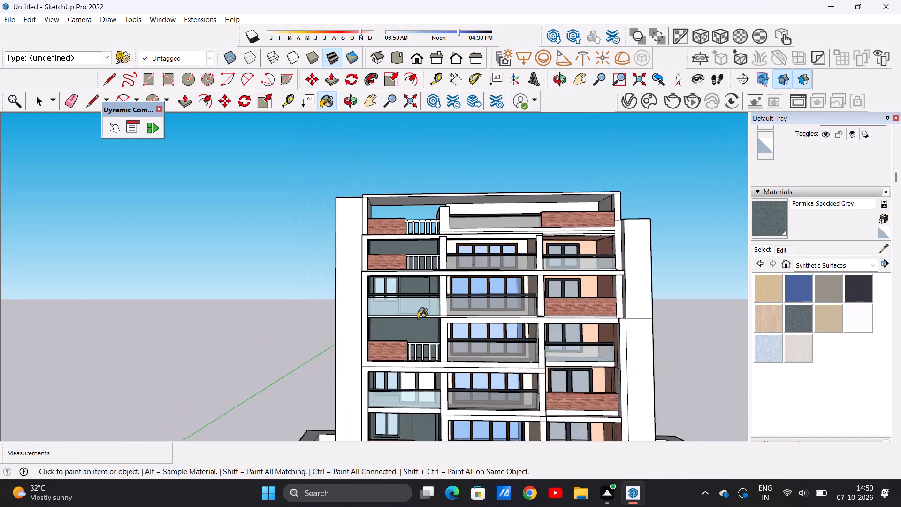
scroll(418, 318, "down", 10)
scroll(416, 333, "up", 8)
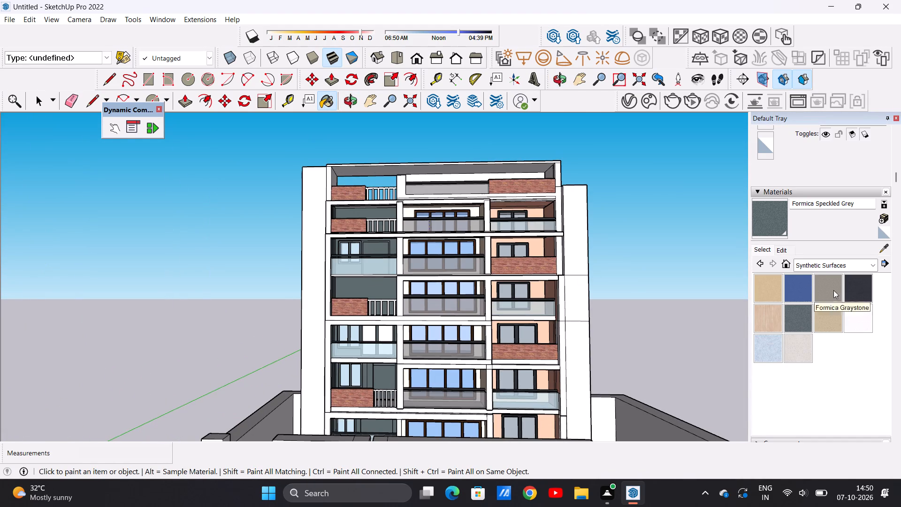
scroll(344, 314, "up", 6)
middle_click_drag(358, 293, 536, 312)
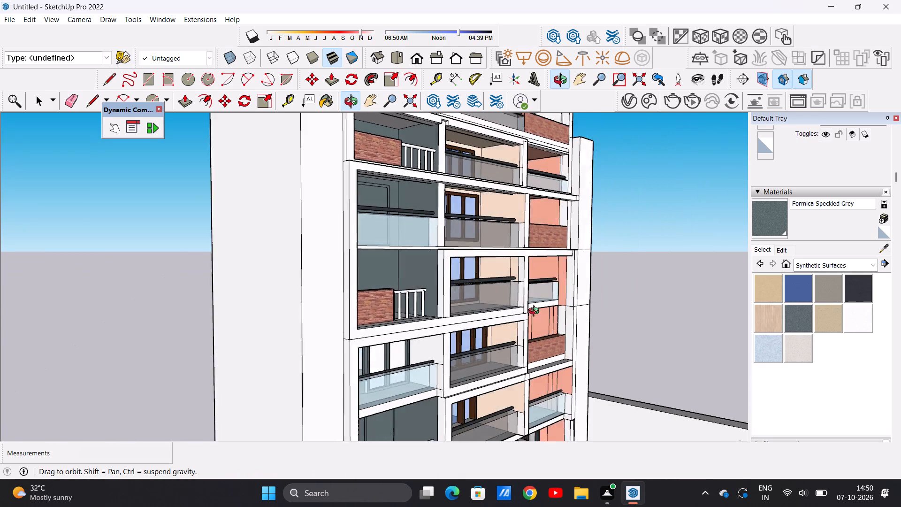
middle_click_drag(536, 312, 299, 319)
scroll(320, 291, "up", 6)
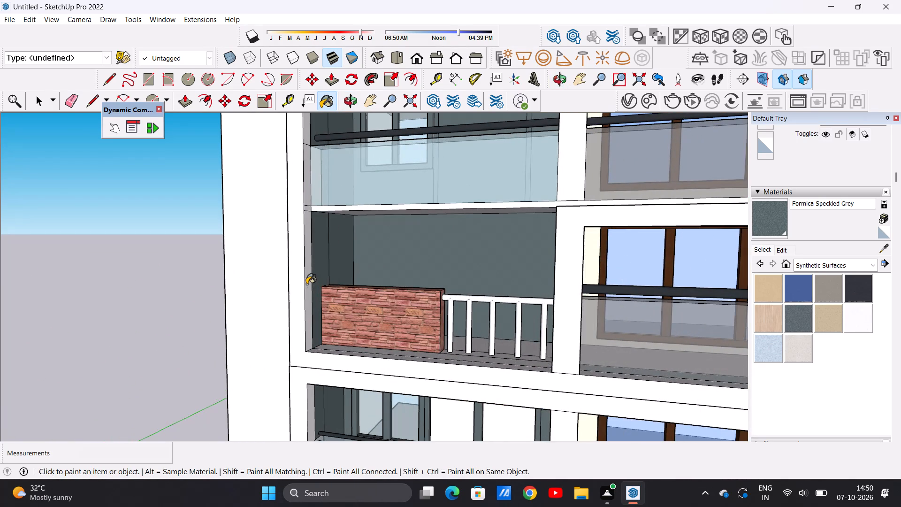
left_click(306, 284)
scroll(346, 284, "down", 5)
middle_click_drag(373, 295, 522, 321)
scroll(504, 282, "up", 6)
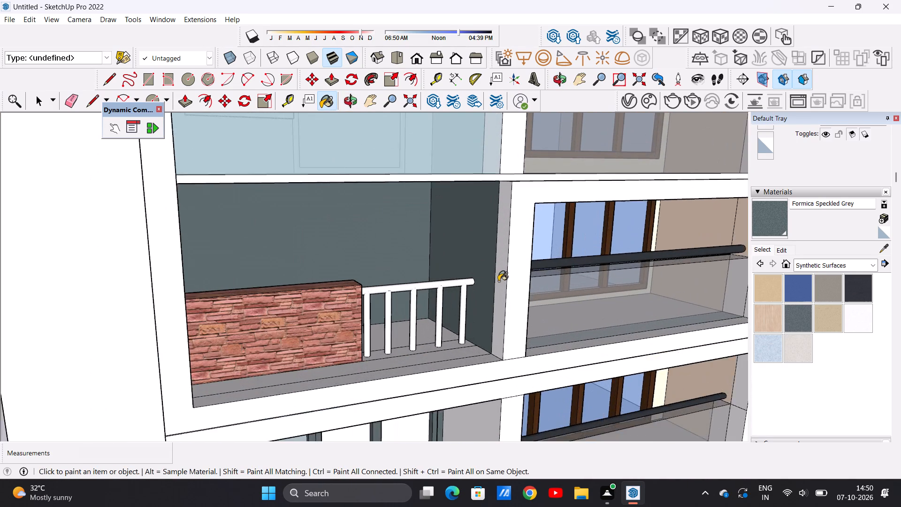
left_click(499, 281)
Paint the white side-wall face of the glass-railed balcony between the two brick-parapet balconies with Formica Speckled Grey.
scroll(477, 300, "down", 13)
scroll(473, 230, "up", 9)
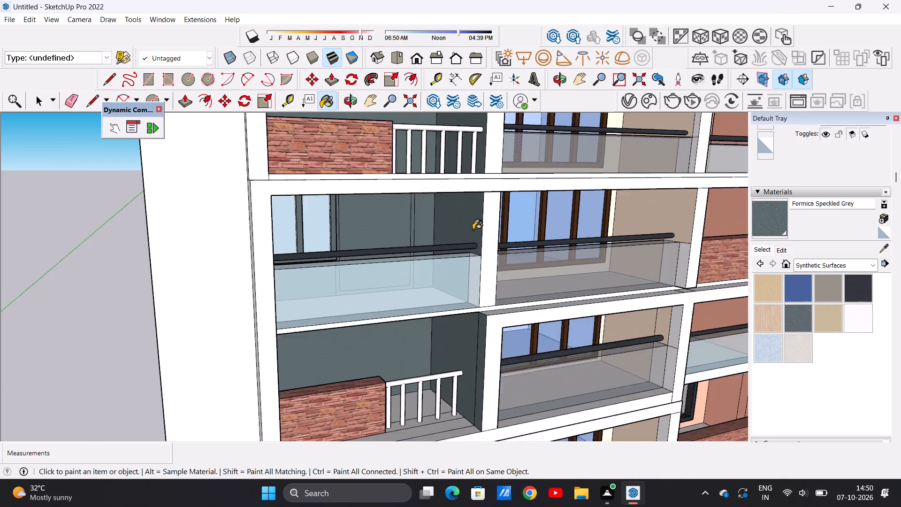
scroll(473, 230, "up", 2)
middle_click_drag(456, 243, 189, 238)
scroll(196, 230, "up", 1)
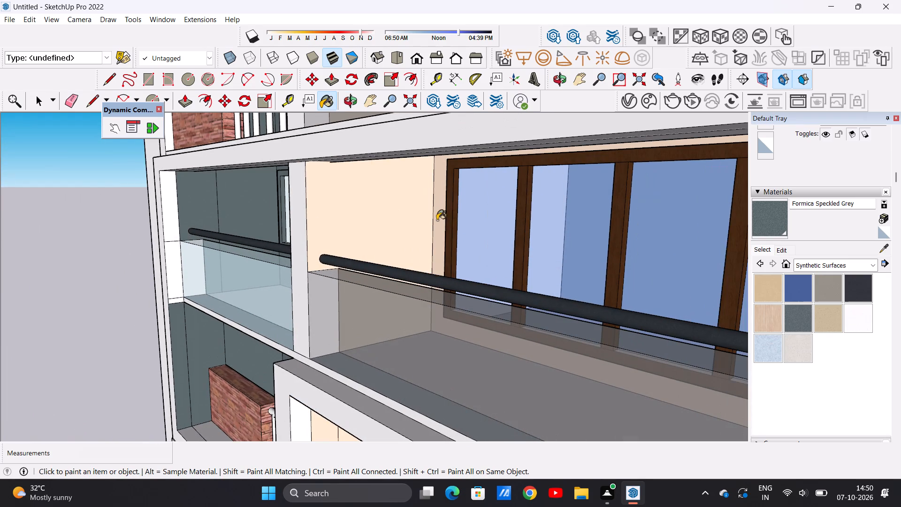
scroll(444, 256, "down", 5)
scroll(314, 225, "up", 10)
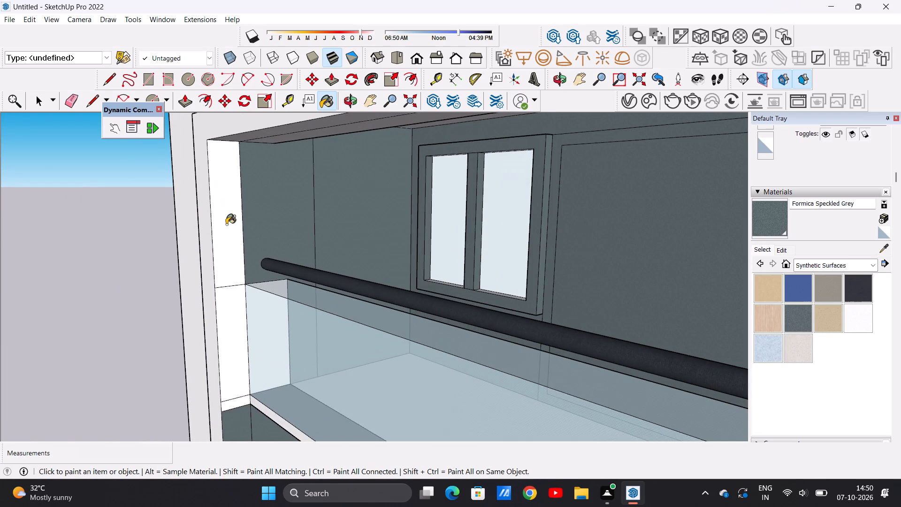
left_click(222, 224)
Examine the whole front façade and the upper balconies for surfaces still left unpainted.
scroll(246, 274, "down", 17)
middle_click_drag(370, 281, 294, 269)
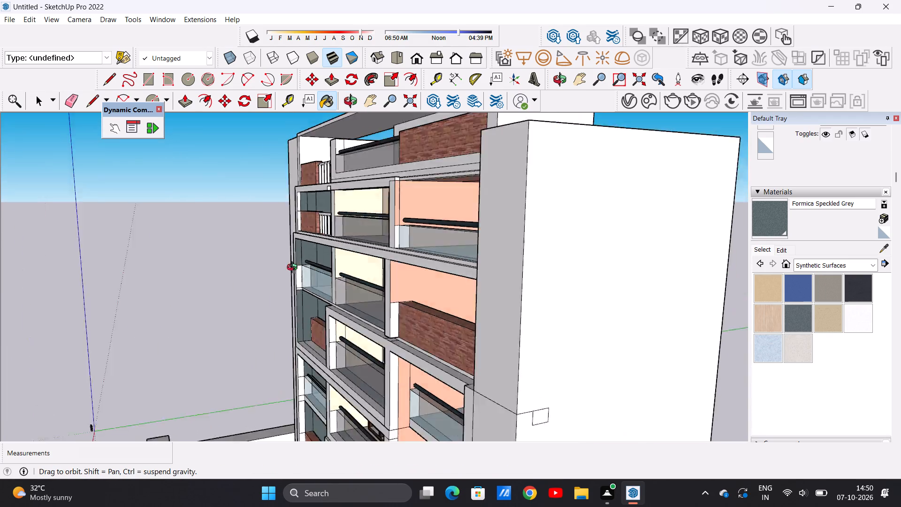
middle_click_drag(294, 269, 454, 274)
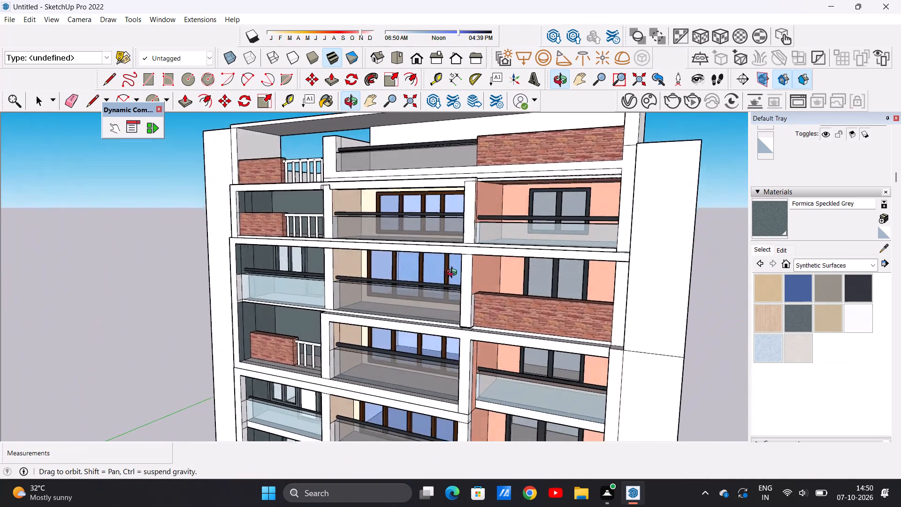
middle_click_drag(454, 274, 532, 270)
scroll(384, 265, "down", 13)
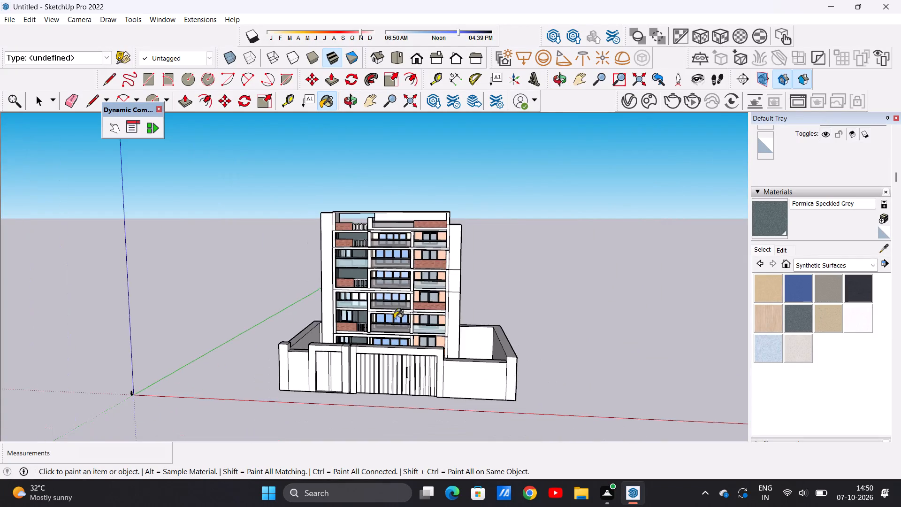
scroll(392, 326, "up", 8)
scroll(389, 341, "down", 8)
middle_click_drag(351, 332, 373, 322)
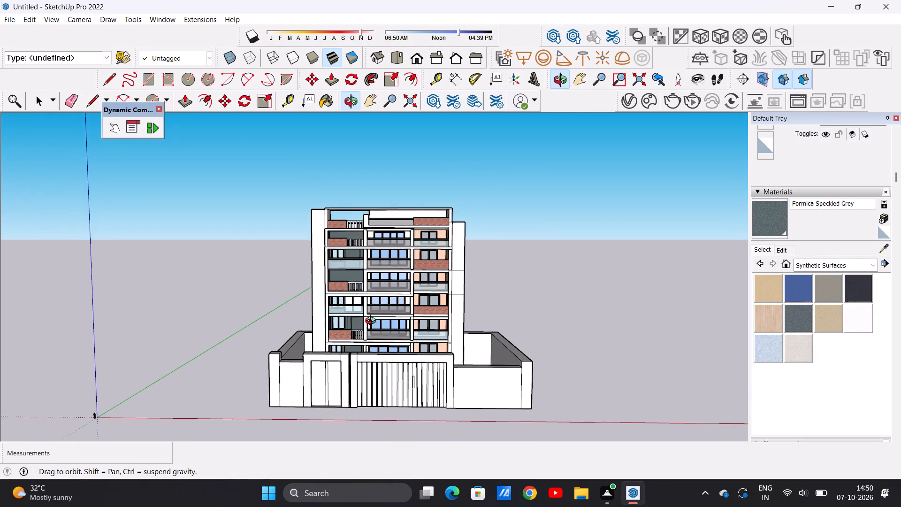
middle_click_drag(373, 322, 372, 321)
scroll(358, 230, "up", 14)
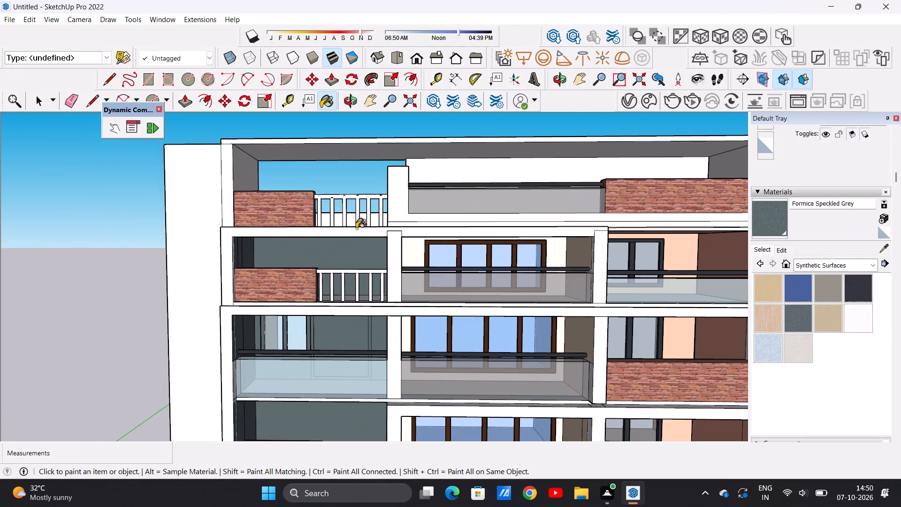
key("space")
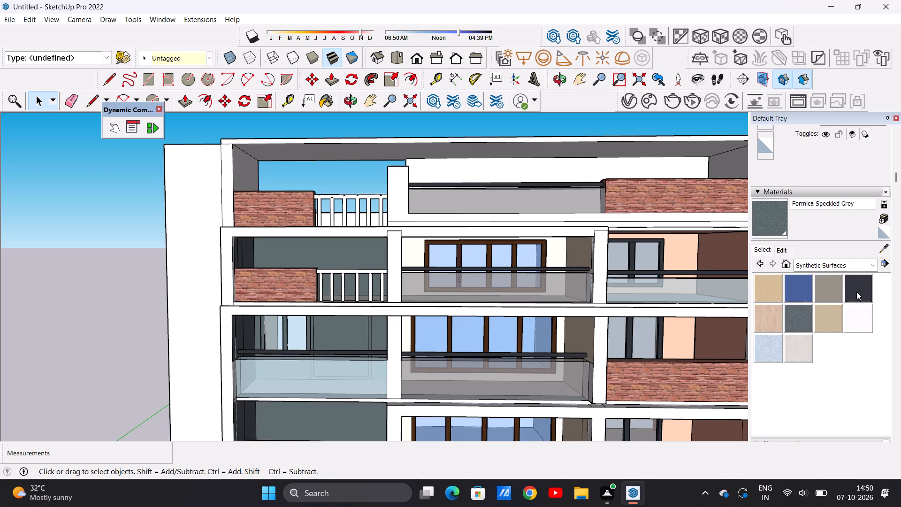
scroll(319, 228, "down", 17)
scroll(358, 242, "down", 19)
scroll(361, 322, "up", 5)
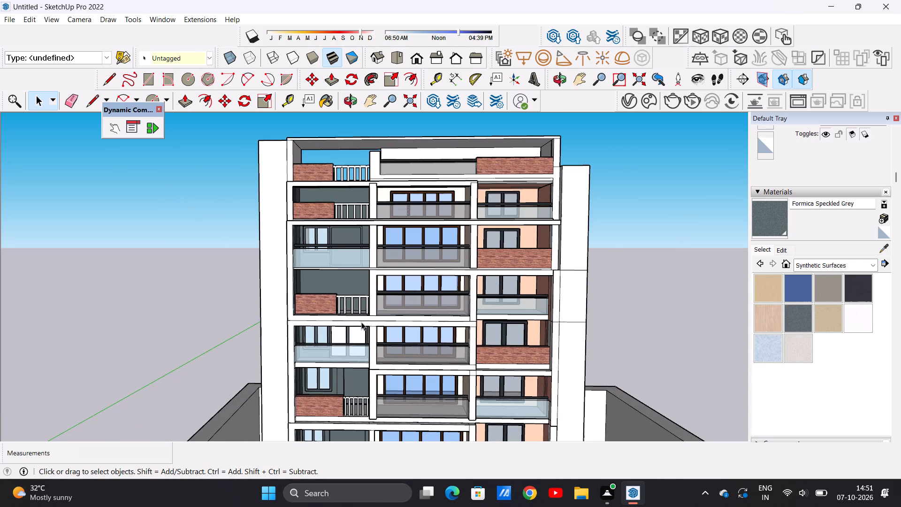
scroll(366, 170, "up", 3)
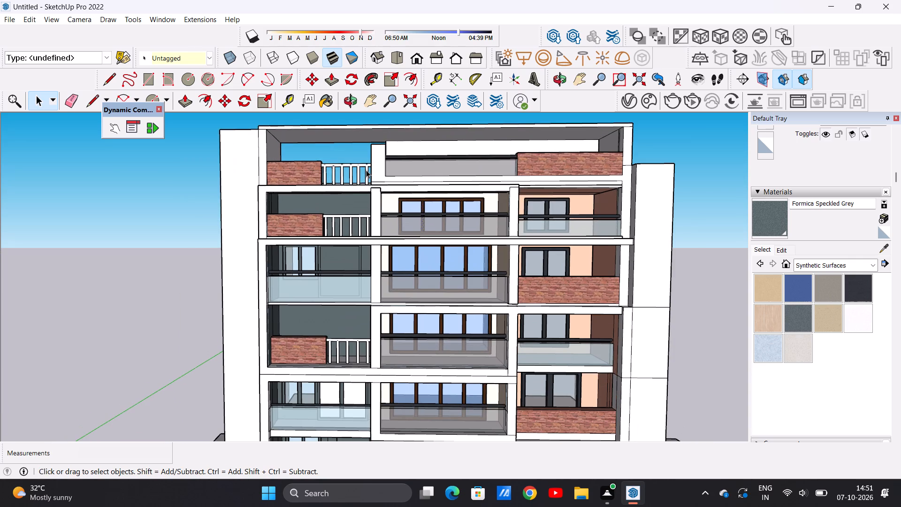
Paint the rooftop terrace railing's top rail and all its balusters with Formica Graystone.
left_click(826, 284)
scroll(349, 174, "up", 13)
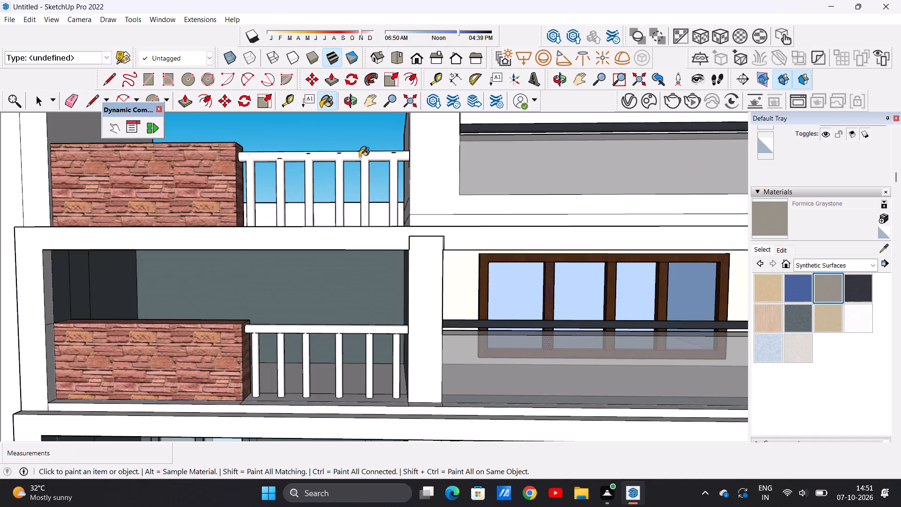
left_click(359, 157)
left_click(364, 175)
left_click(395, 184)
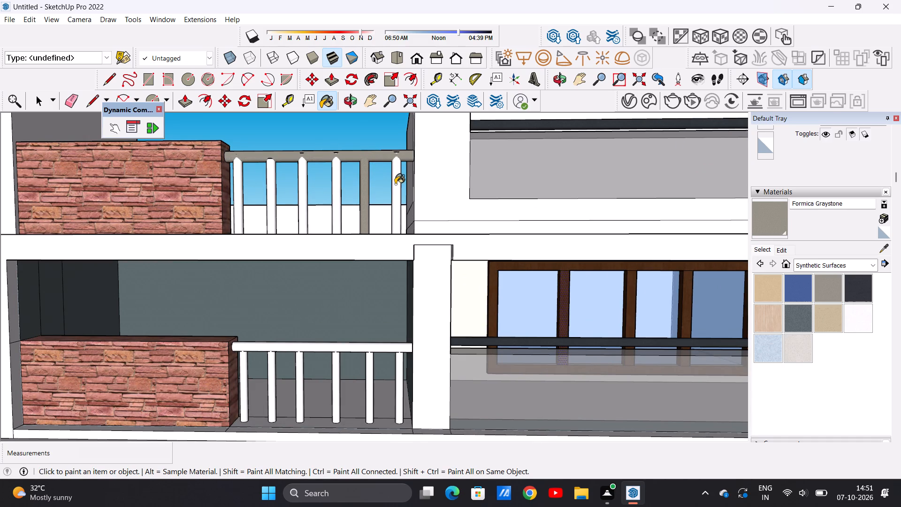
left_click(336, 192)
left_click(301, 202)
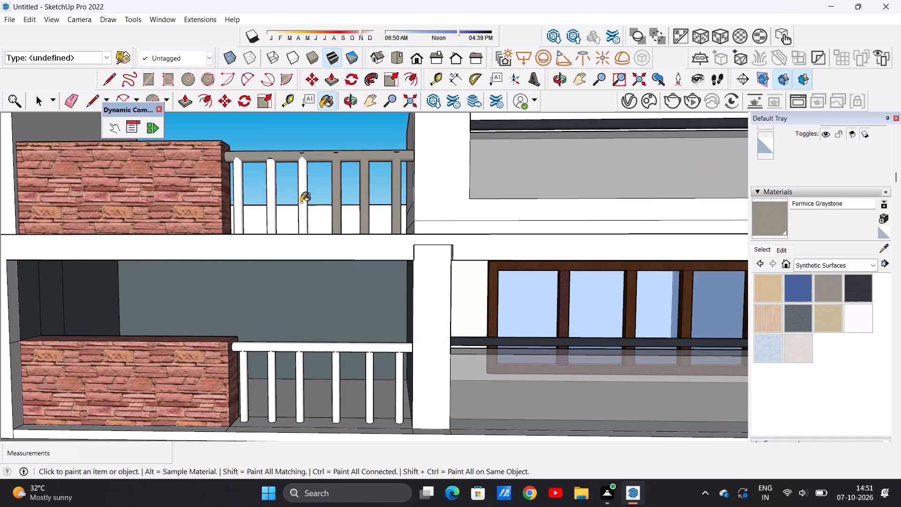
left_click(272, 207)
left_click(237, 209)
Paint all balusters and the top rail of the balcony railing one floor below the rooftop terrace with Formica Graystone.
scroll(311, 180, "down", 3)
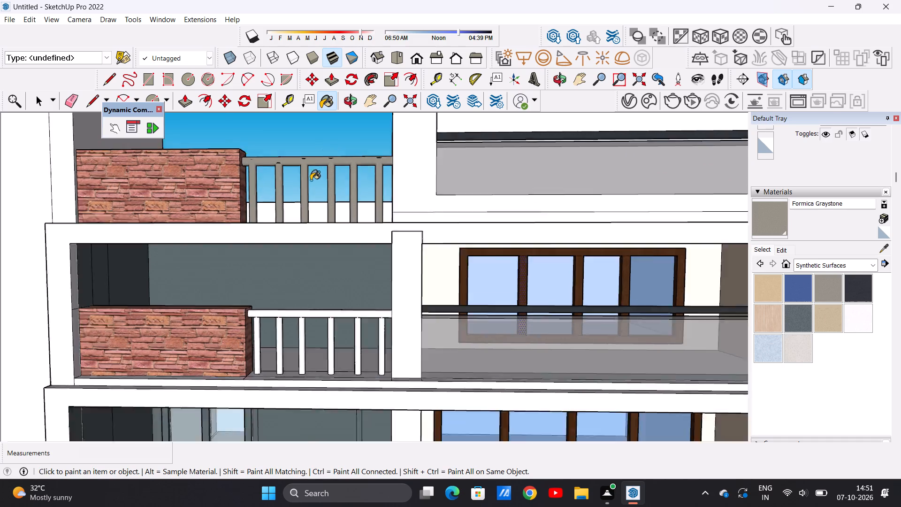
scroll(311, 180, "down", 3)
scroll(312, 193, "up", 1)
scroll(312, 193, "down", 4)
scroll(318, 241, "up", 19)
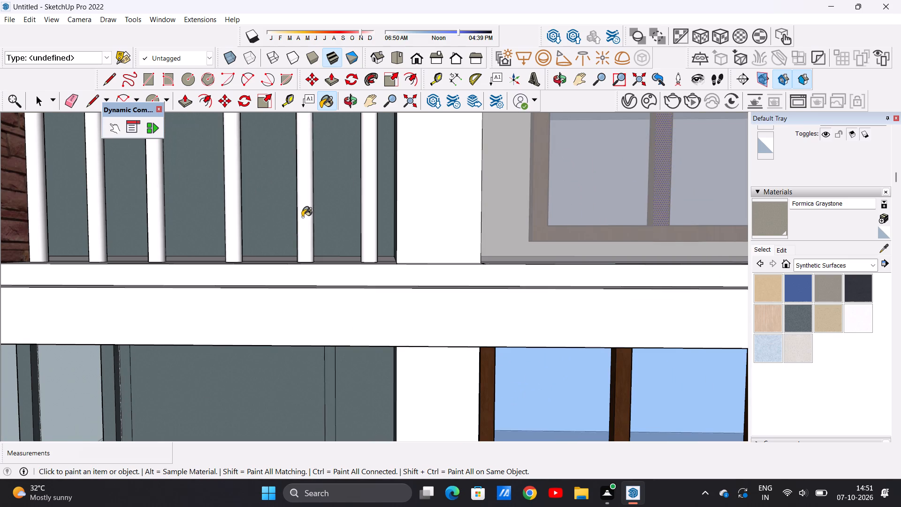
left_click(303, 217)
left_click(364, 220)
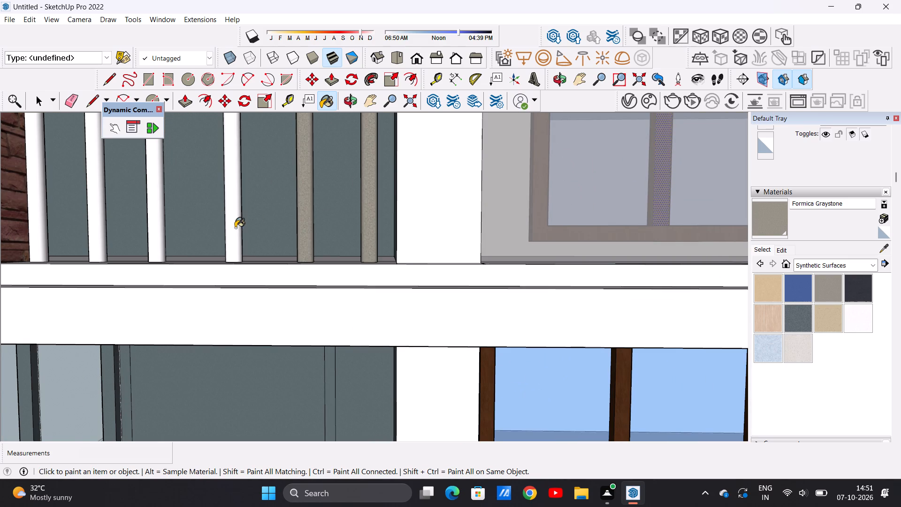
left_click(235, 228)
left_click(156, 233)
scroll(200, 233, "down", 9)
scroll(212, 225, "up", 10)
left_click(193, 223)
left_click(130, 231)
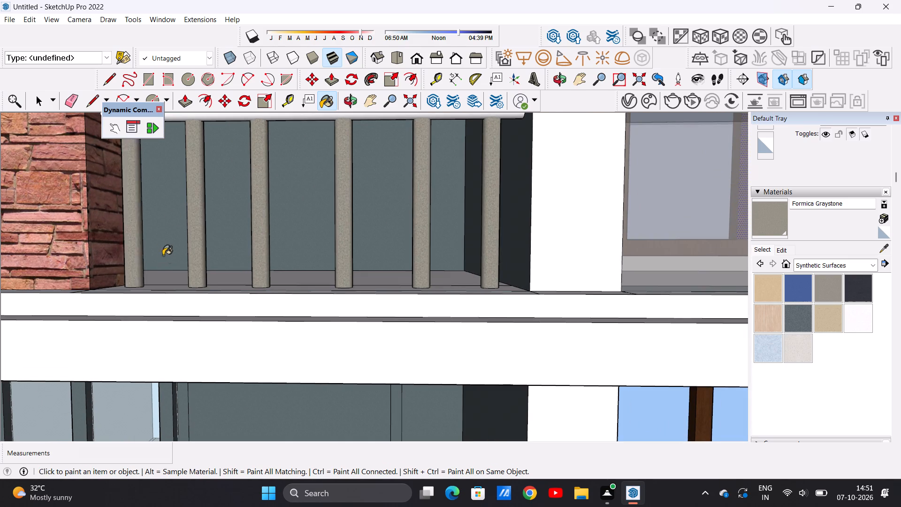
scroll(168, 262, "down", 10)
scroll(231, 217, "up", 12)
left_click(239, 218)
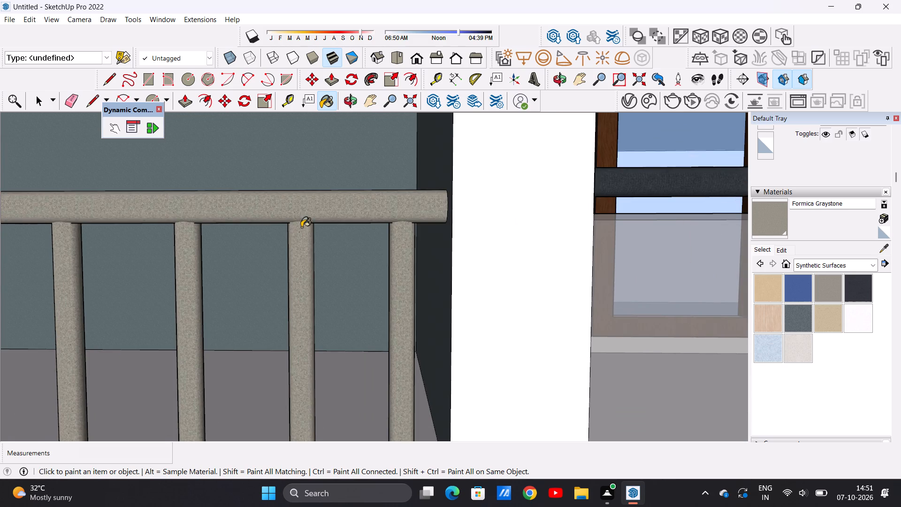
Paint the top rail and all balusters of the brick-parapet balcony between the two glass-railed balconies with Formica Graystone.
scroll(302, 230, "down", 20)
scroll(302, 230, "down", 13)
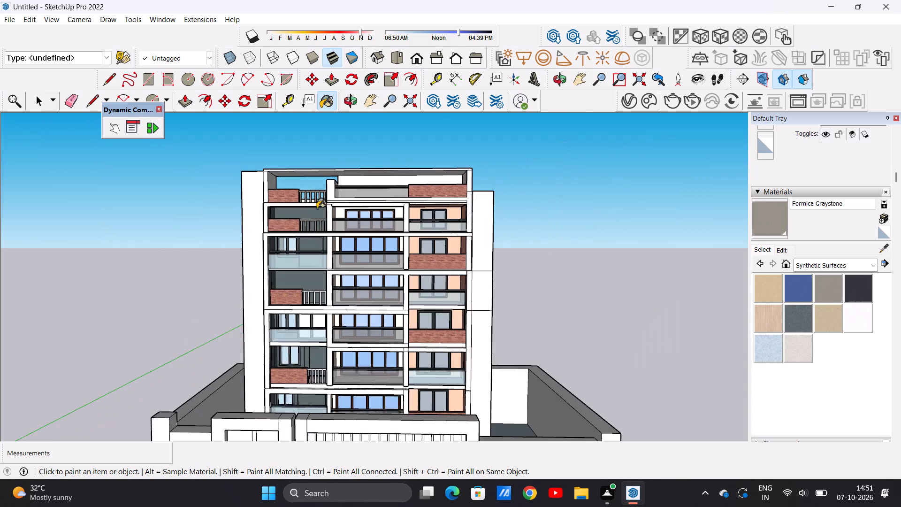
scroll(317, 208, "down", 2)
scroll(313, 290, "up", 20)
scroll(313, 290, "up", 2)
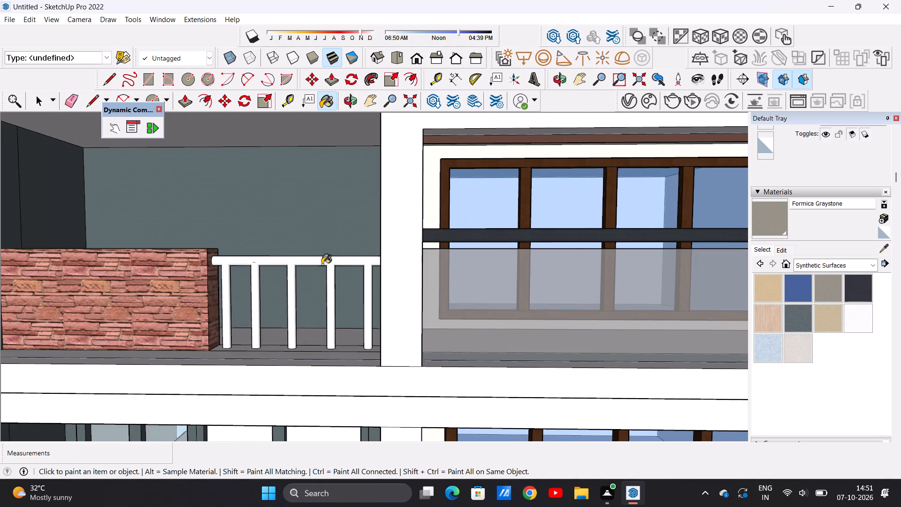
left_click(322, 264)
left_click(333, 291)
left_click(381, 300)
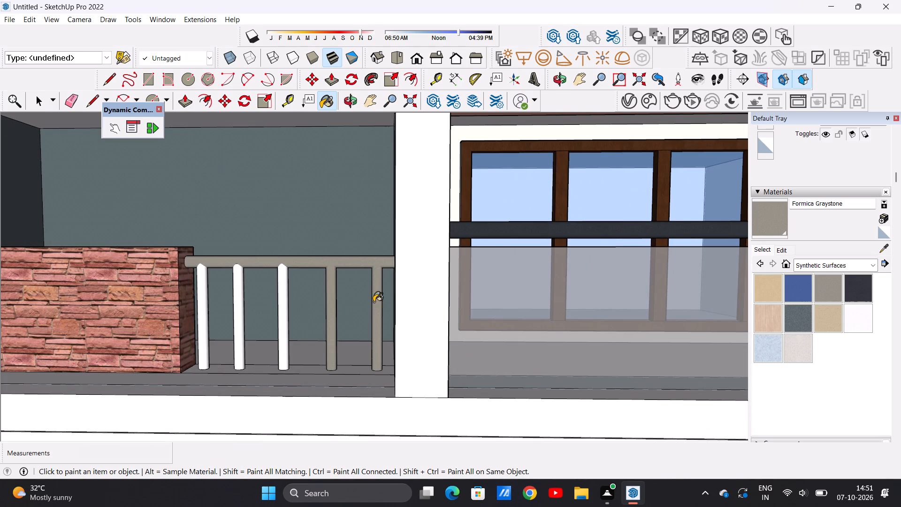
left_click(283, 310)
left_click(239, 315)
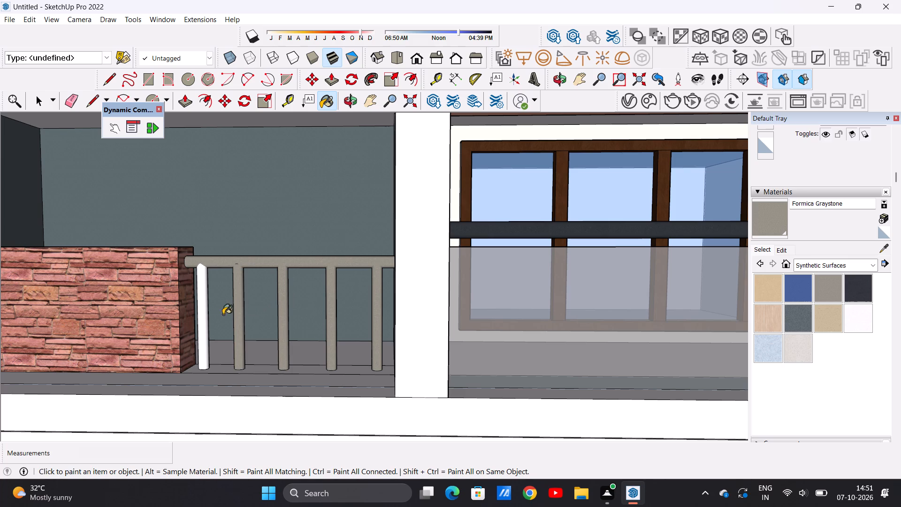
left_click(202, 322)
Paint the top rail and all balusters of the lowest brick-parapet balcony with Formica Graystone.
scroll(250, 316, "down", 11)
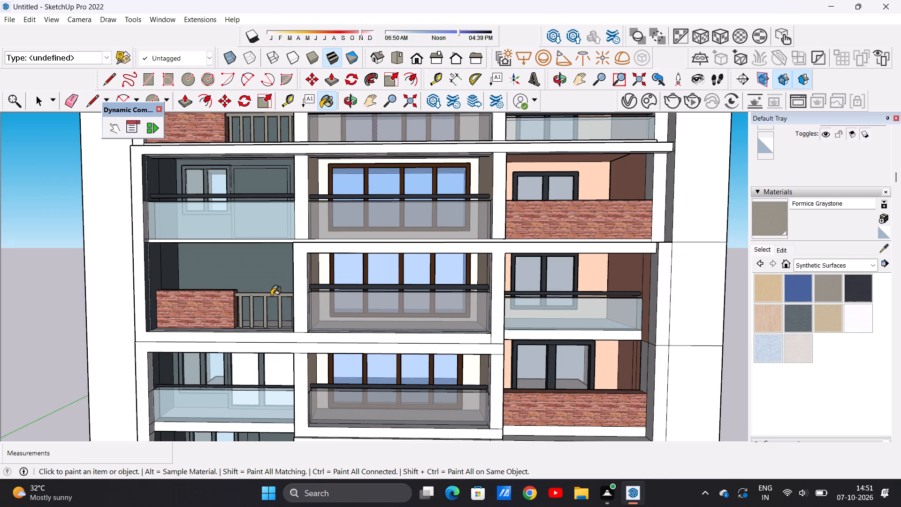
scroll(291, 244, "down", 9)
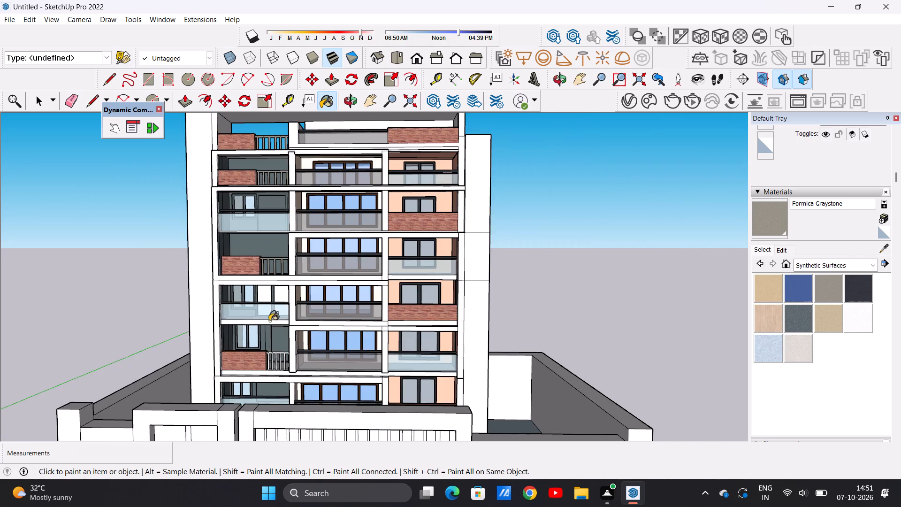
scroll(270, 372, "up", 13)
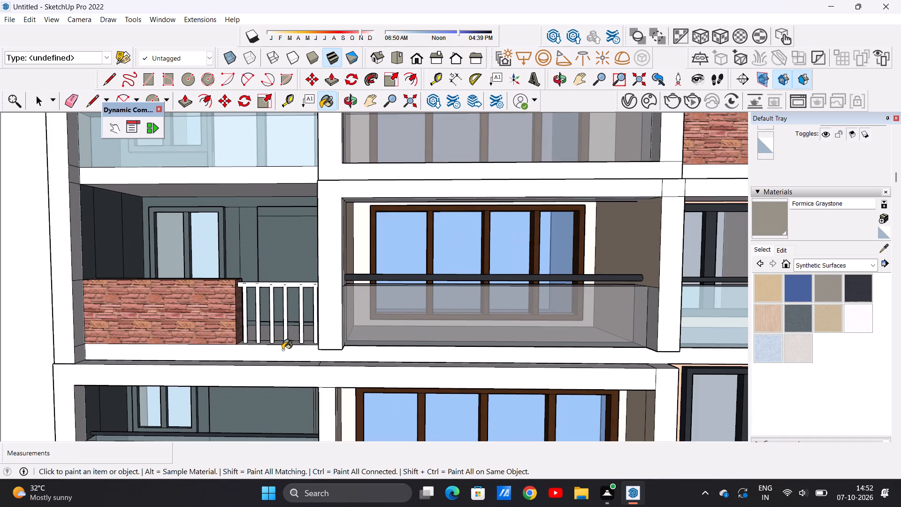
scroll(302, 295, "up", 8)
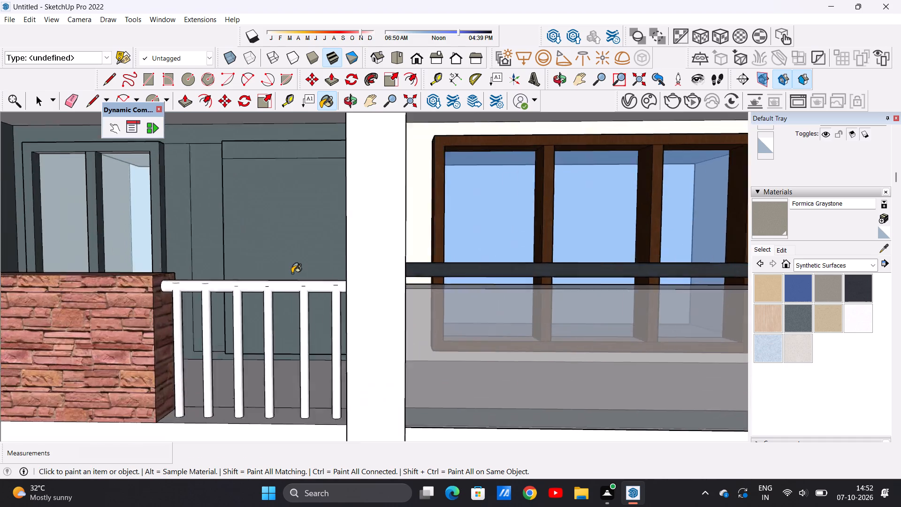
scroll(292, 273, "up", 3)
left_click(289, 296)
left_click(244, 333)
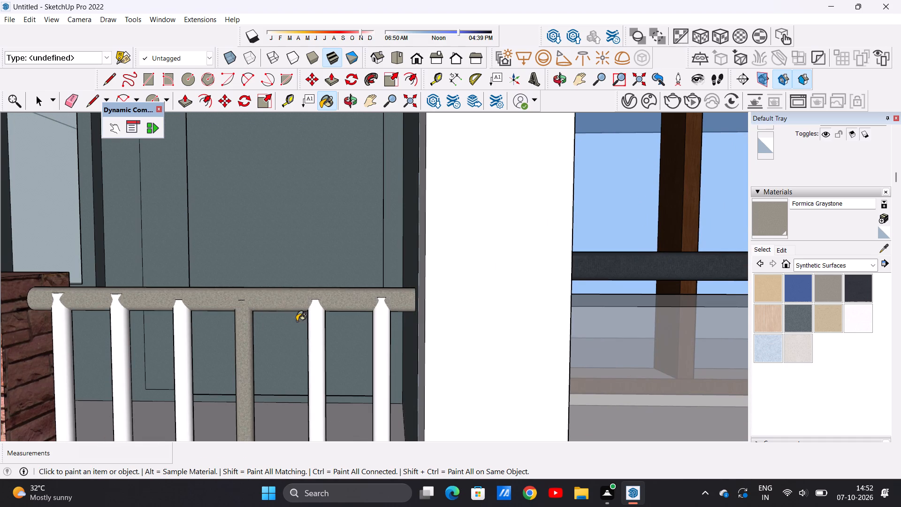
left_click(317, 327)
left_click(381, 335)
scroll(364, 284, "down", 4)
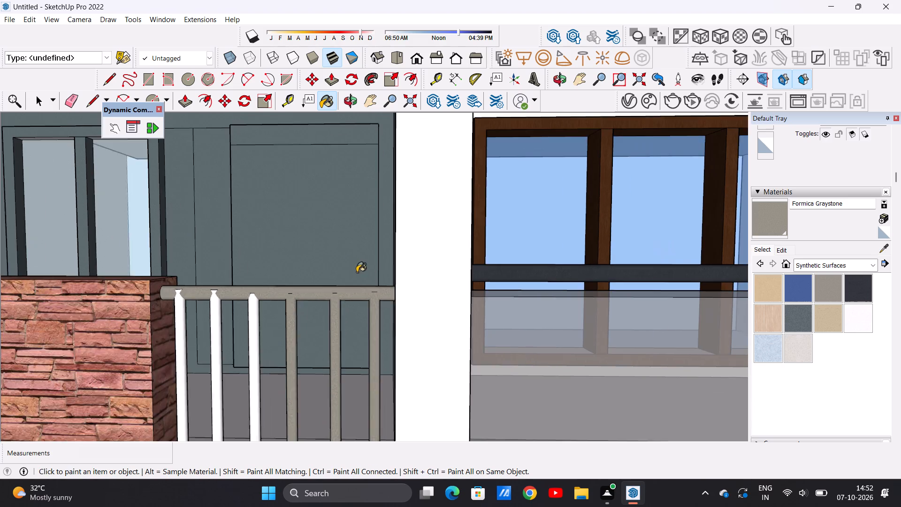
scroll(263, 348, "up", 5)
left_click(273, 326)
left_click(207, 333)
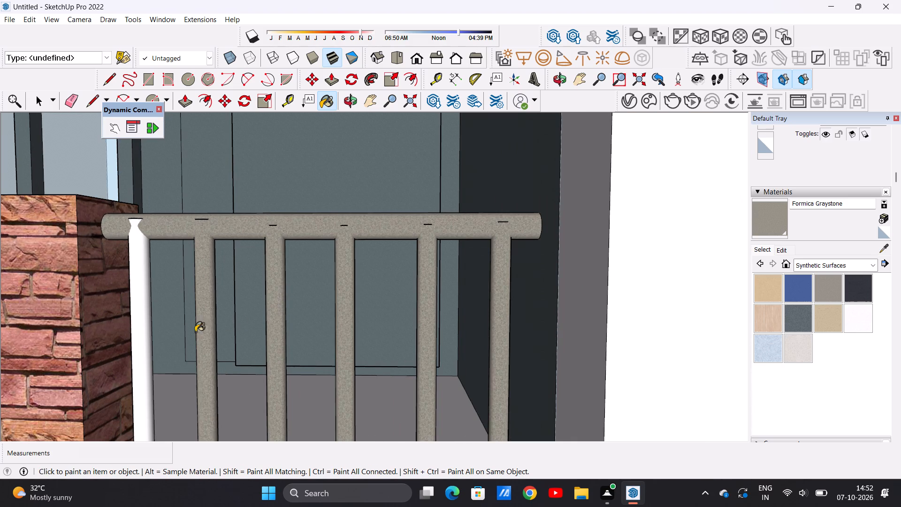
left_click(140, 339)
Examine the whole front façade from roof terrace to boundary wall for railings and surfaces still left unpainted.
scroll(195, 299, "down", 8)
scroll(220, 280, "up", 1)
scroll(220, 280, "down", 13)
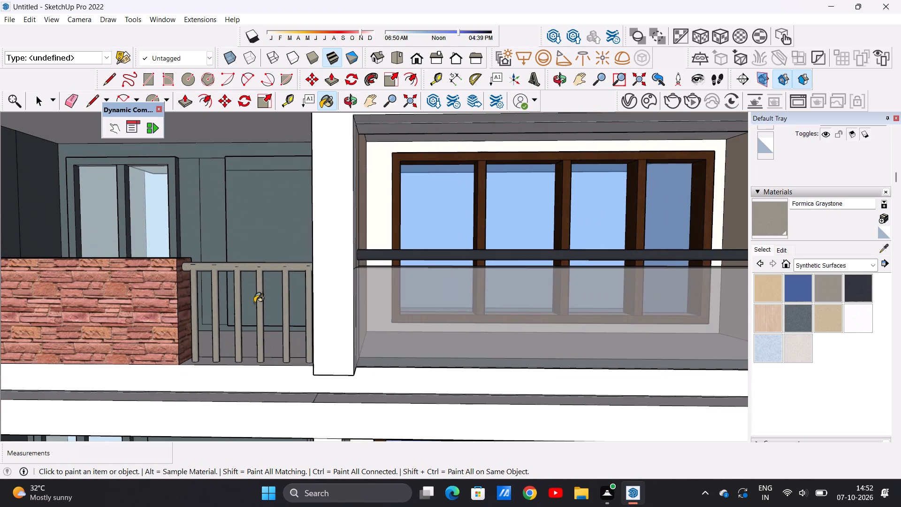
scroll(254, 303, "down", 20)
middle_click_drag(257, 301, 255, 368)
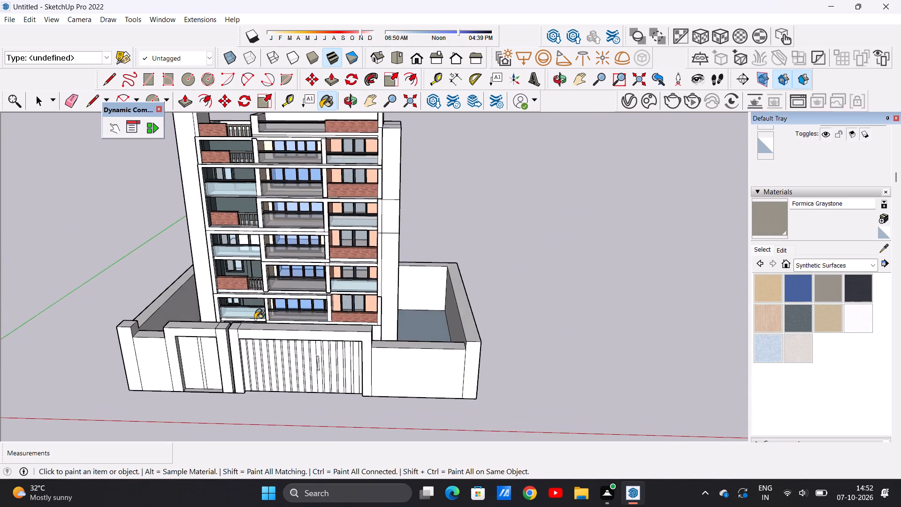
scroll(255, 319, "up", 13)
middle_click_drag(244, 298, 250, 287)
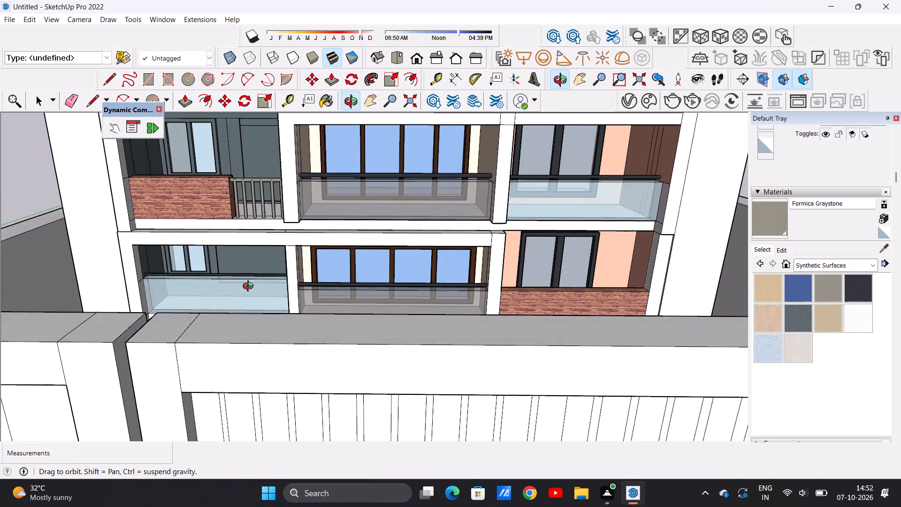
middle_click_drag(250, 287, 250, 271)
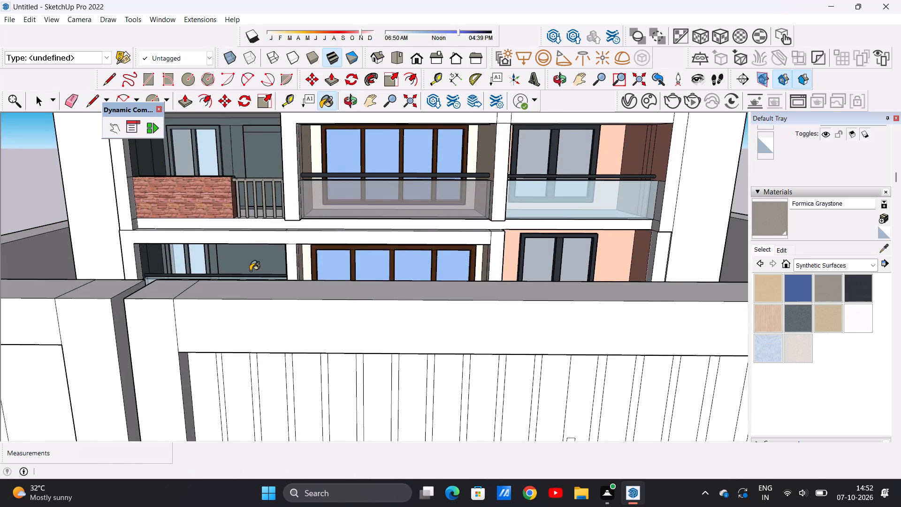
scroll(270, 304, "down", 20)
scroll(270, 304, "down", 3)
middle_click_drag(294, 307, 301, 273)
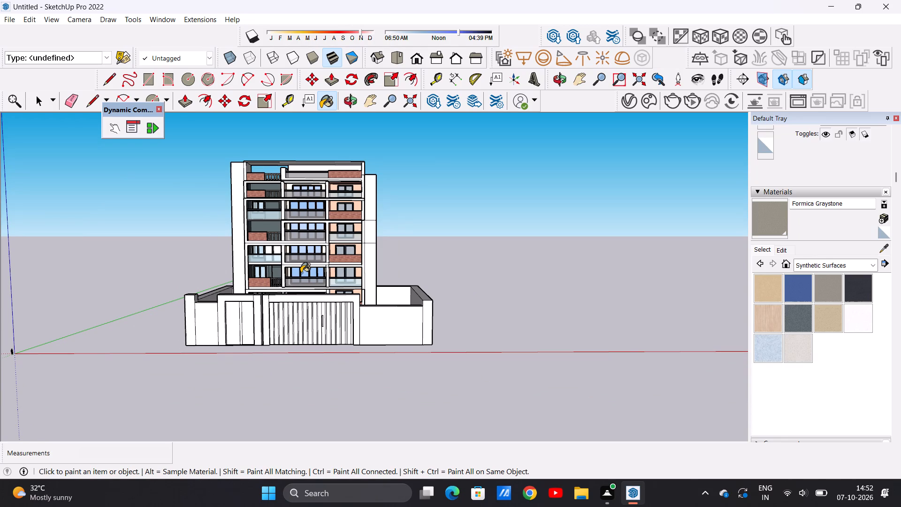
scroll(298, 298, "down", 6)
middle_click_drag(271, 318, 271, 298)
scroll(273, 281, "up", 6)
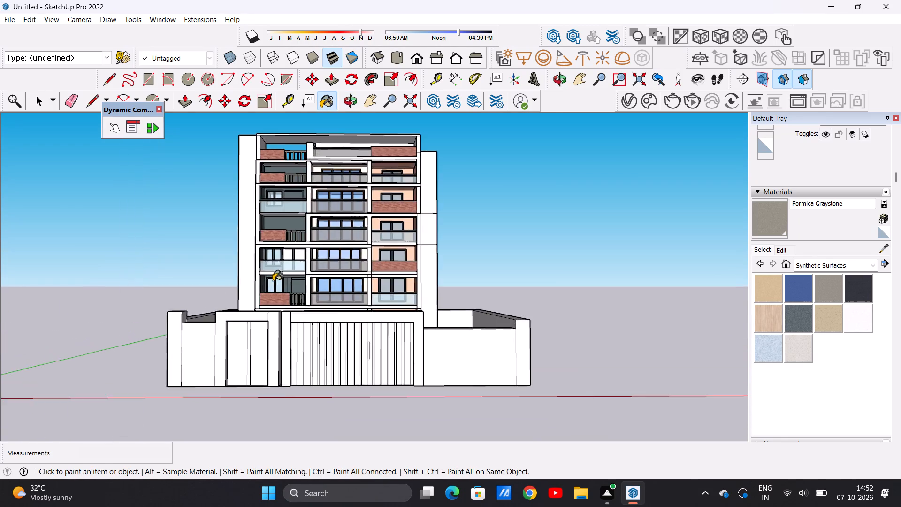
scroll(273, 281, "up", 9)
middle_click_drag(261, 284, 265, 312)
scroll(245, 316, "down", 9)
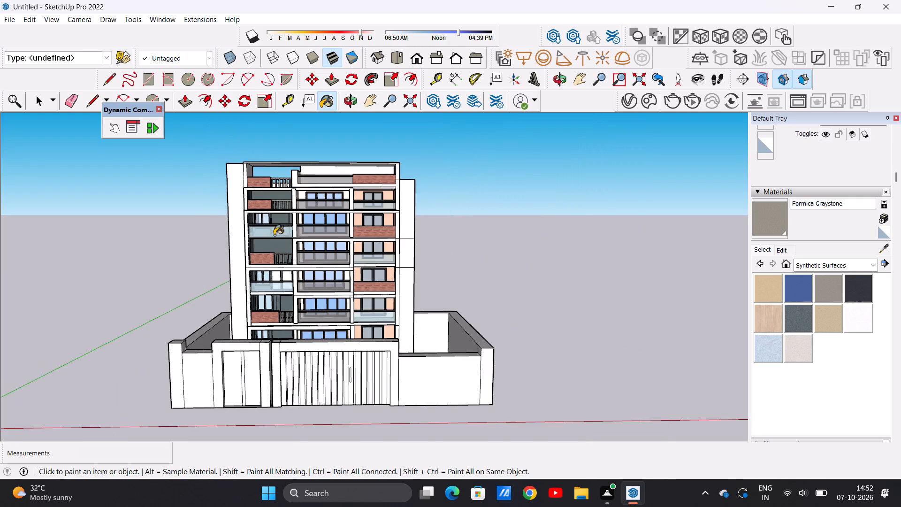
scroll(288, 188, "up", 12)
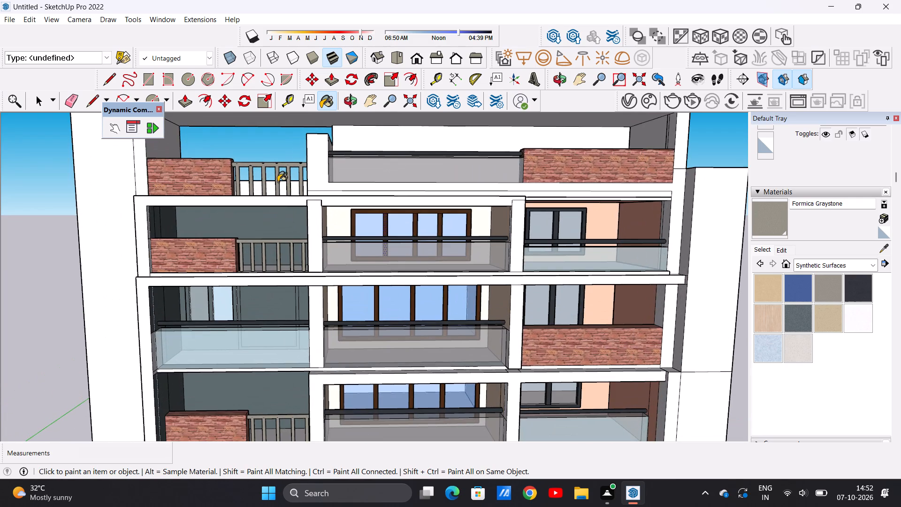
scroll(278, 182, "down", 8)
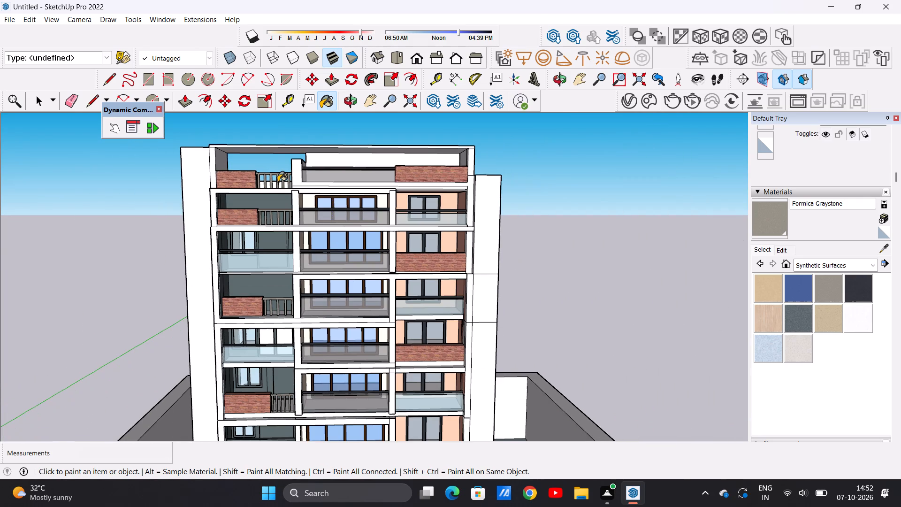
key("space")
middle_click_drag(343, 280, 347, 268)
scroll(336, 315, "down", 9)
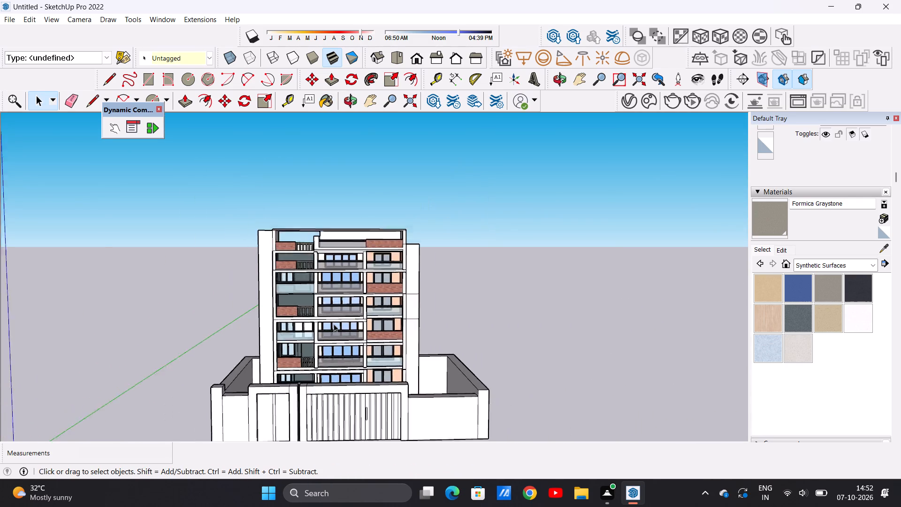
scroll(334, 324, "down", 1)
scroll(339, 357, "up", 6)
middle_click_drag(332, 323, 333, 310)
scroll(307, 204, "up", 6)
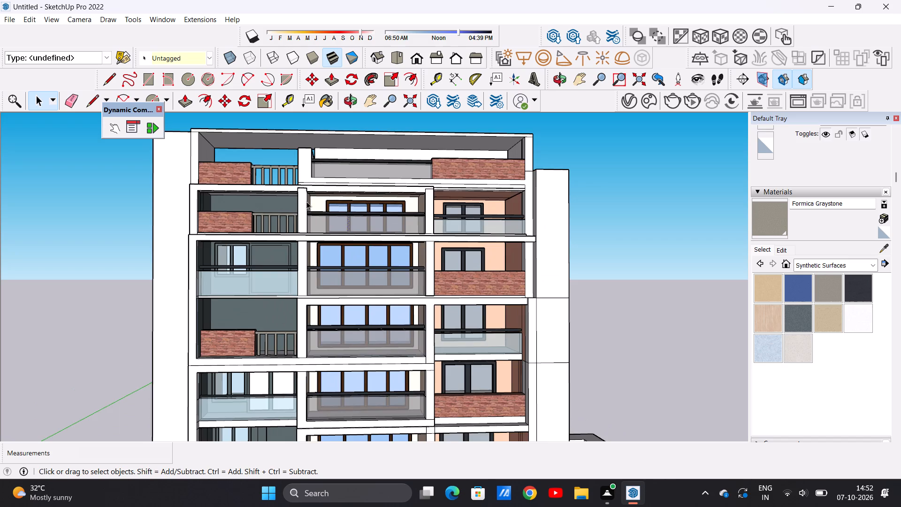
scroll(303, 235, "down", 4)
middle_click_drag(307, 192, 304, 276)
scroll(304, 276, "up", 3)
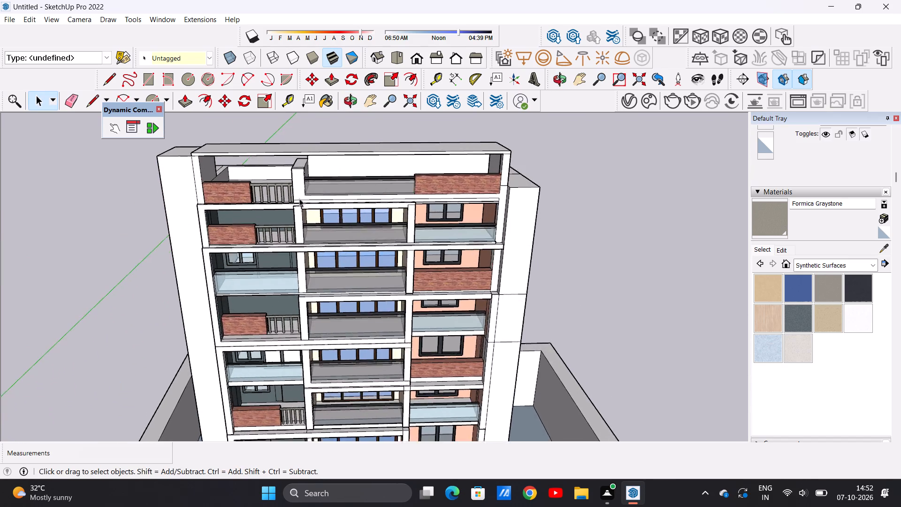
scroll(299, 199, "up", 2)
middle_click_drag(301, 227, 304, 165)
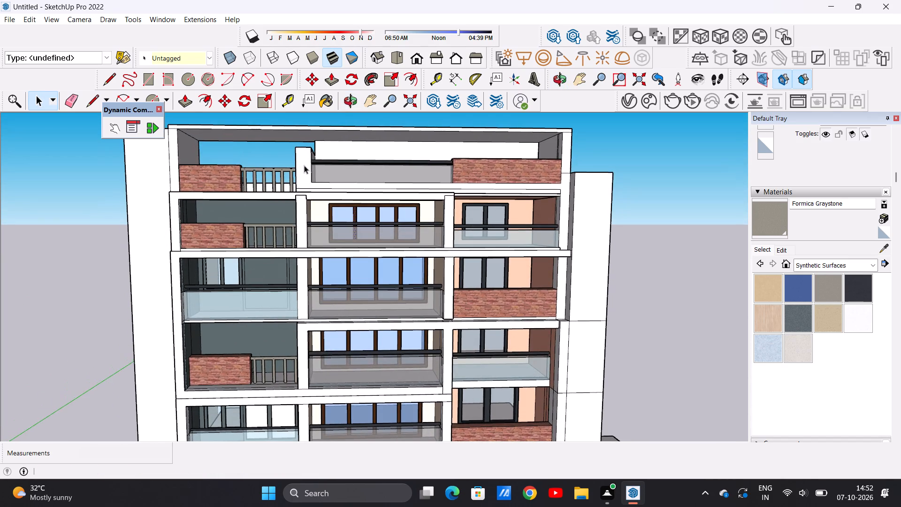
scroll(282, 217, "down", 5)
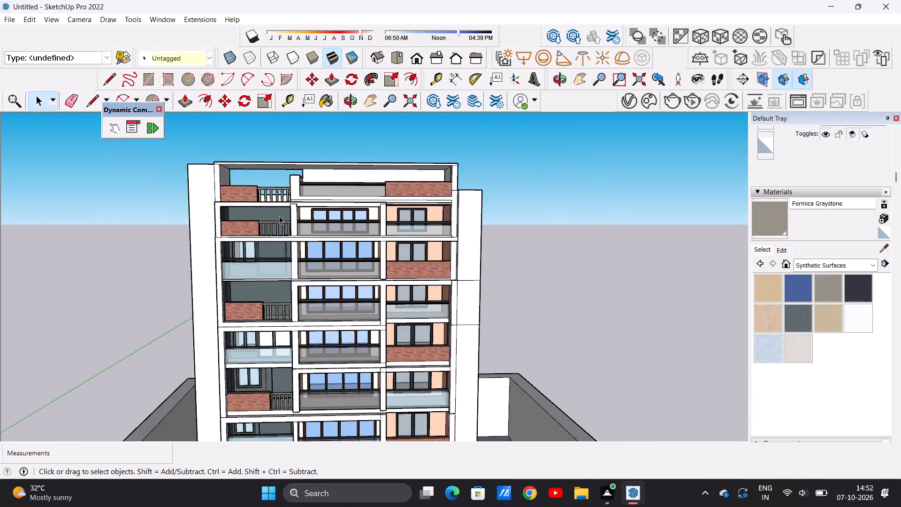
scroll(279, 216, "down", 4)
scroll(286, 306, "down", 4)
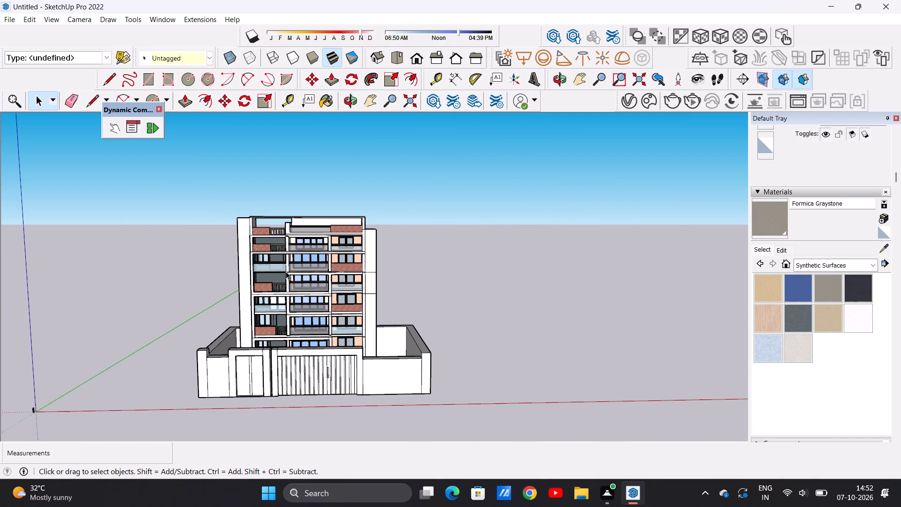
scroll(255, 285, "down", 4)
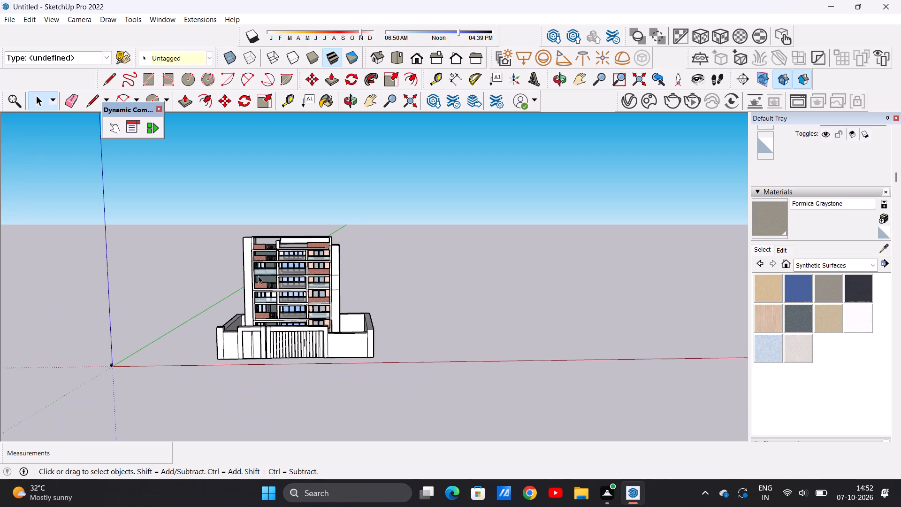
scroll(275, 320, "up", 20)
scroll(275, 320, "up", 2)
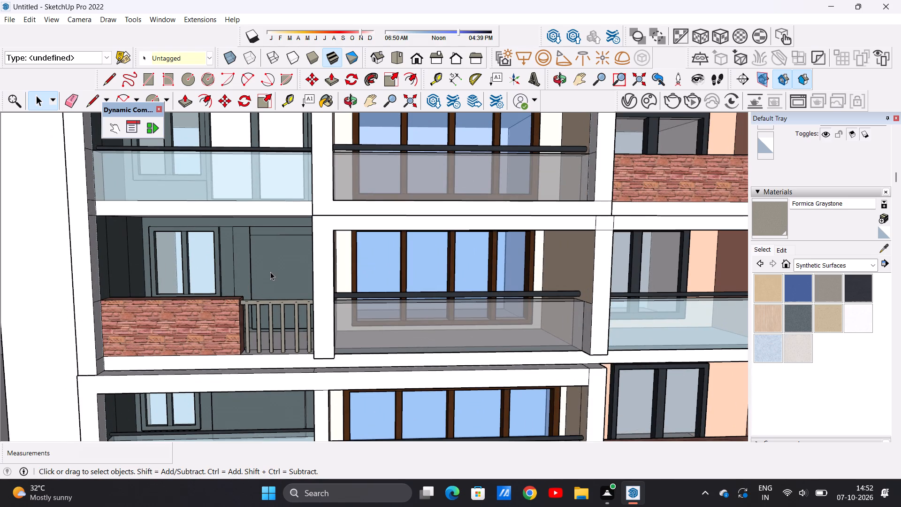
scroll(270, 270, "up", 1)
scroll(270, 270, "down", 5)
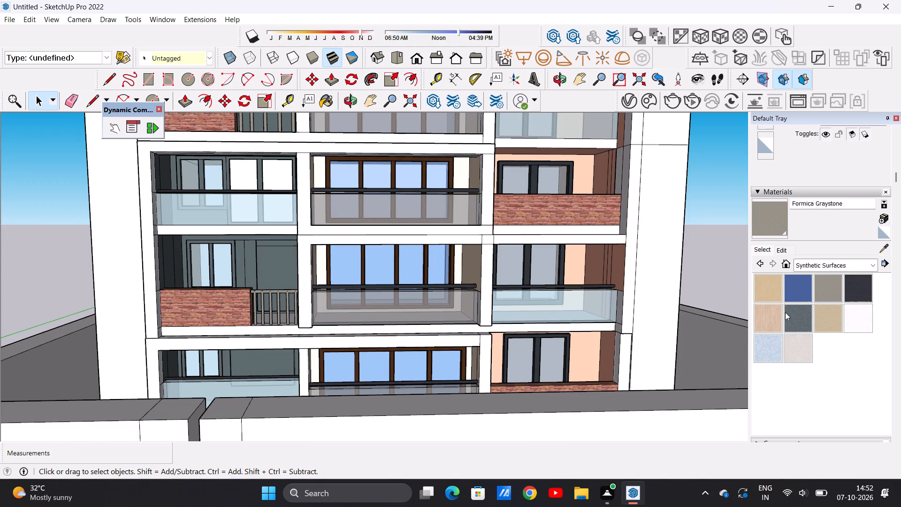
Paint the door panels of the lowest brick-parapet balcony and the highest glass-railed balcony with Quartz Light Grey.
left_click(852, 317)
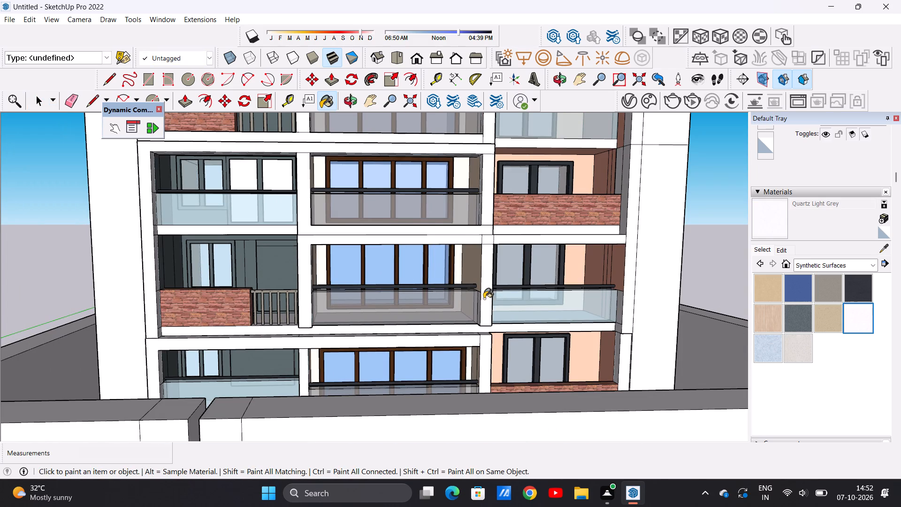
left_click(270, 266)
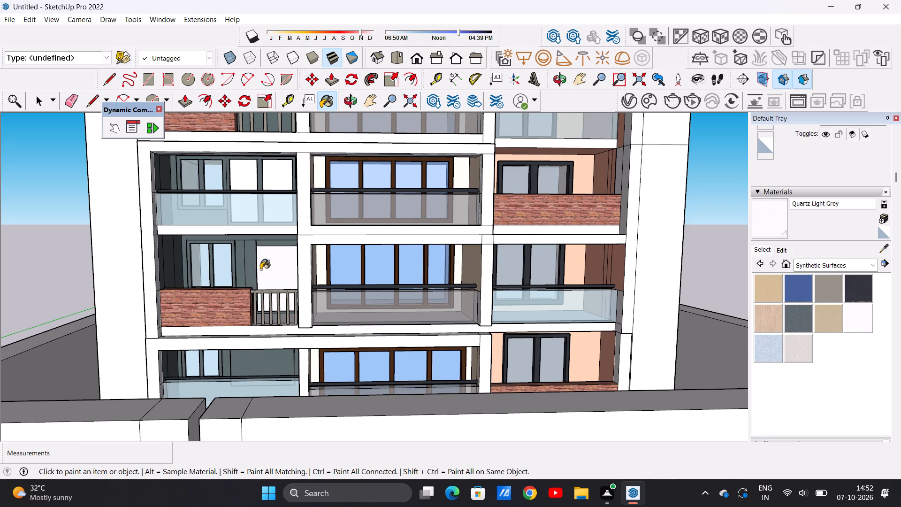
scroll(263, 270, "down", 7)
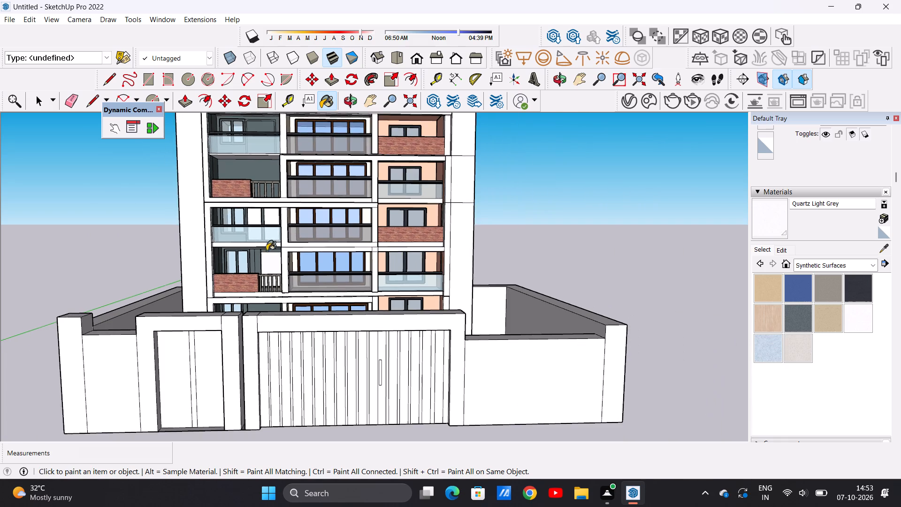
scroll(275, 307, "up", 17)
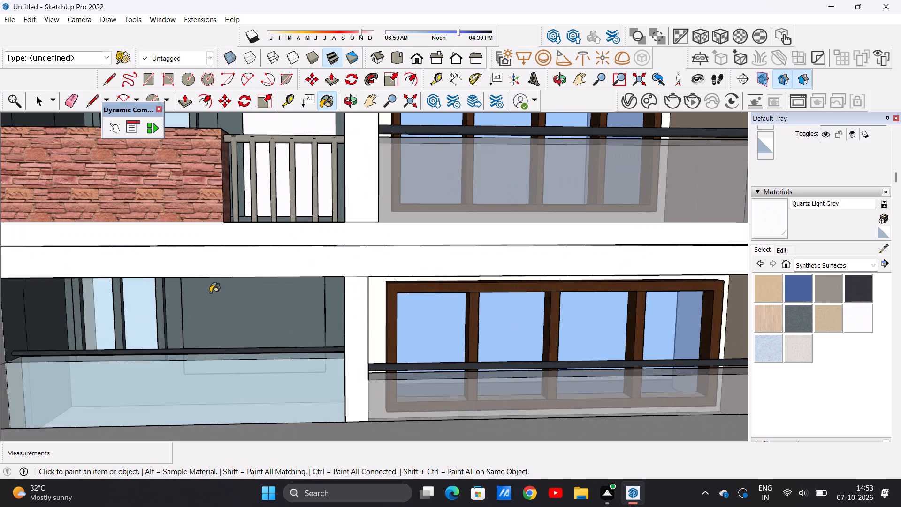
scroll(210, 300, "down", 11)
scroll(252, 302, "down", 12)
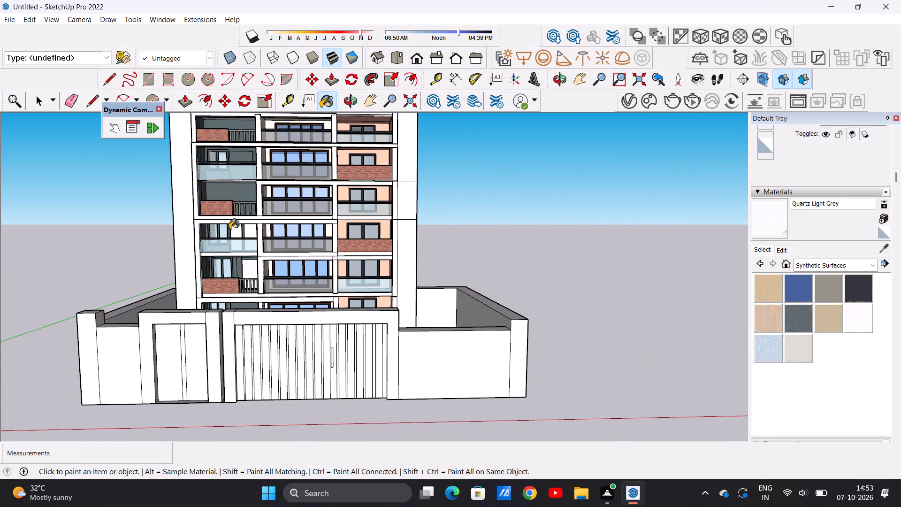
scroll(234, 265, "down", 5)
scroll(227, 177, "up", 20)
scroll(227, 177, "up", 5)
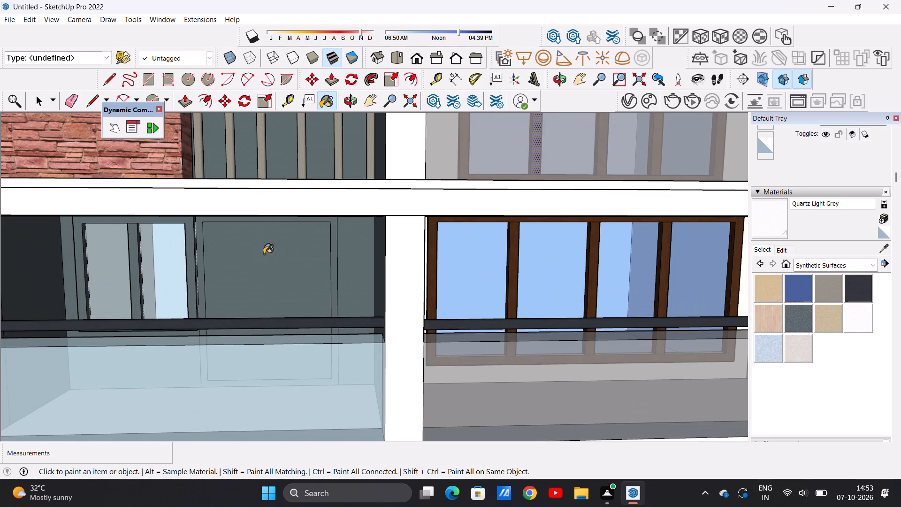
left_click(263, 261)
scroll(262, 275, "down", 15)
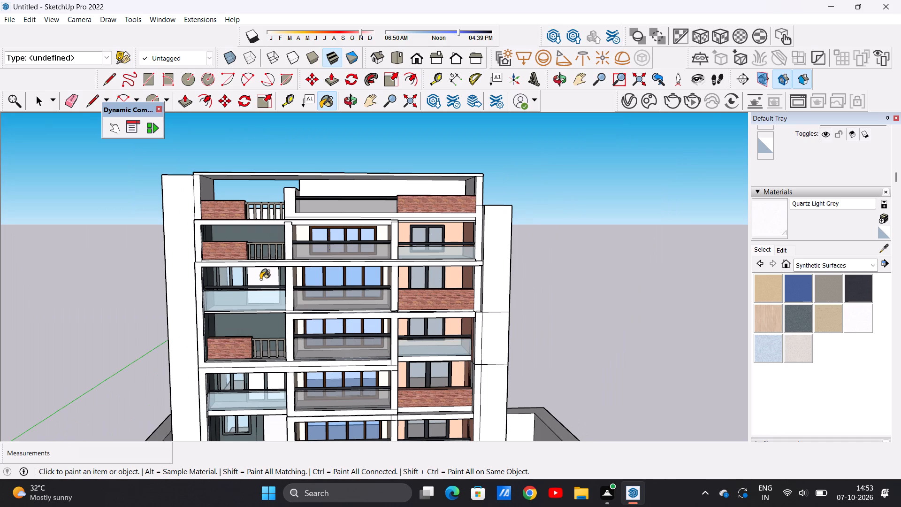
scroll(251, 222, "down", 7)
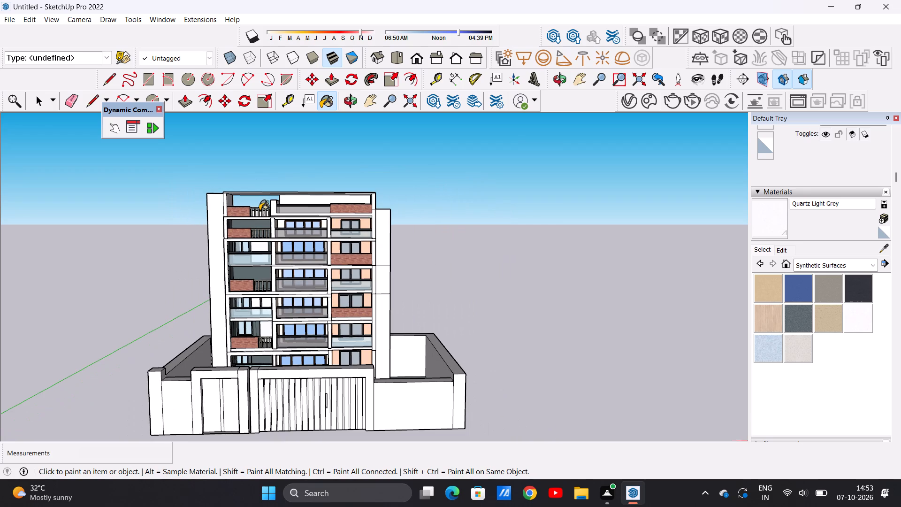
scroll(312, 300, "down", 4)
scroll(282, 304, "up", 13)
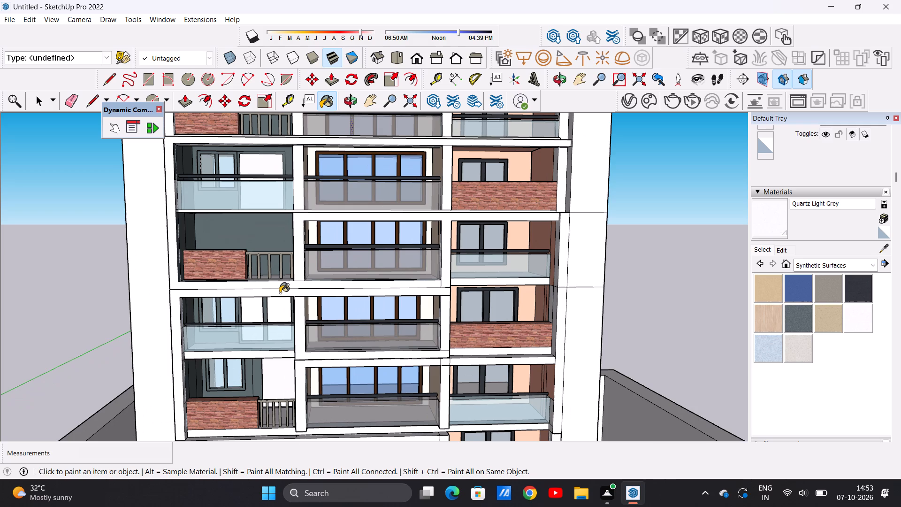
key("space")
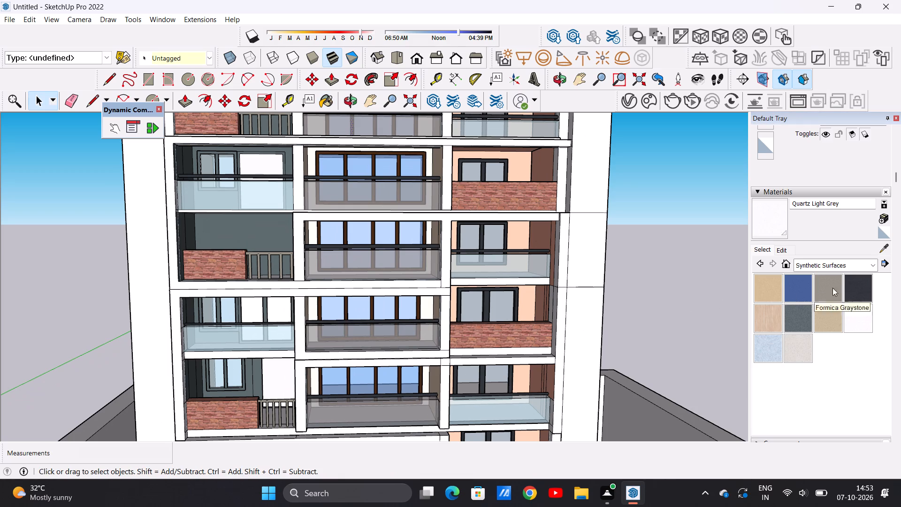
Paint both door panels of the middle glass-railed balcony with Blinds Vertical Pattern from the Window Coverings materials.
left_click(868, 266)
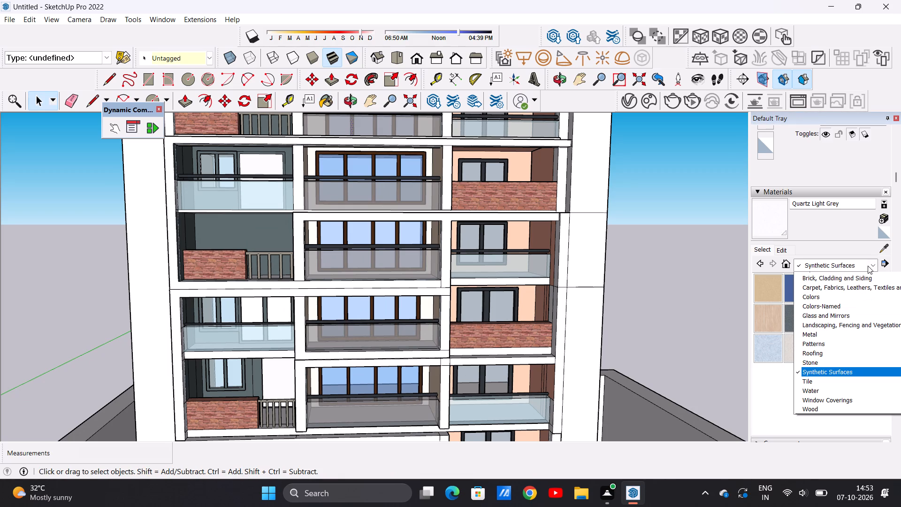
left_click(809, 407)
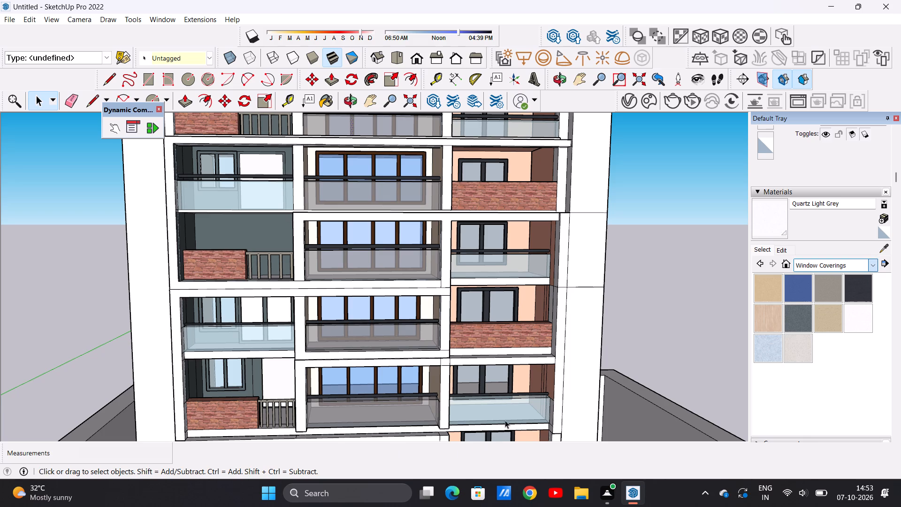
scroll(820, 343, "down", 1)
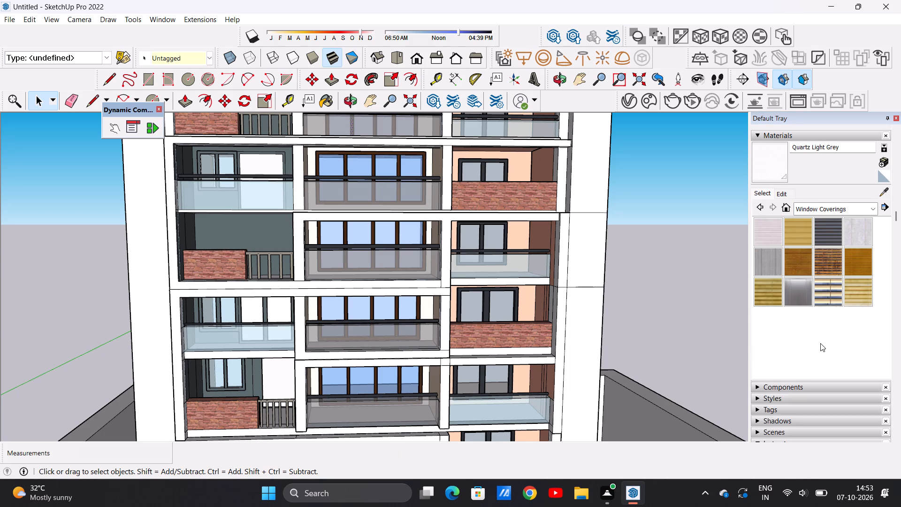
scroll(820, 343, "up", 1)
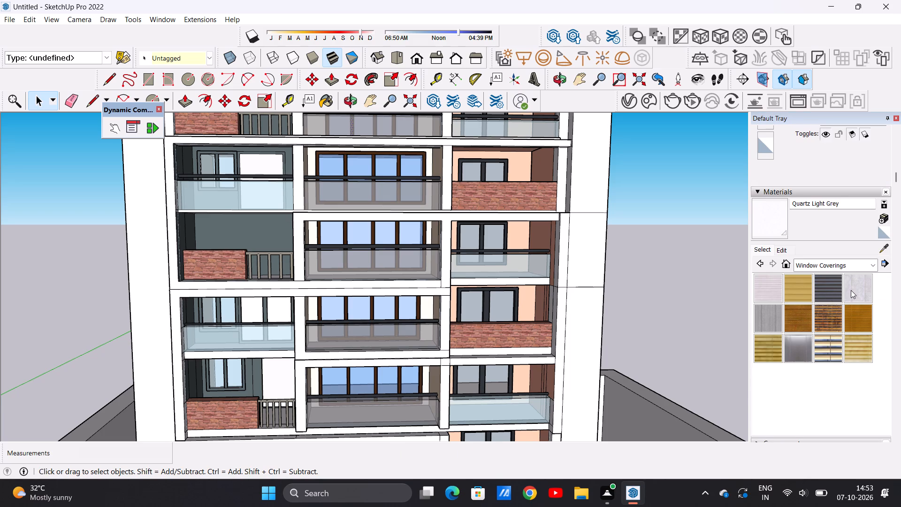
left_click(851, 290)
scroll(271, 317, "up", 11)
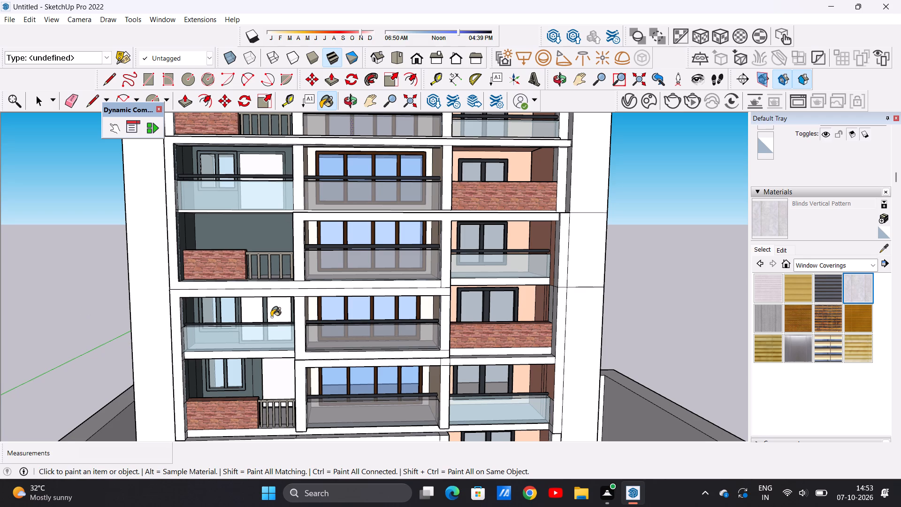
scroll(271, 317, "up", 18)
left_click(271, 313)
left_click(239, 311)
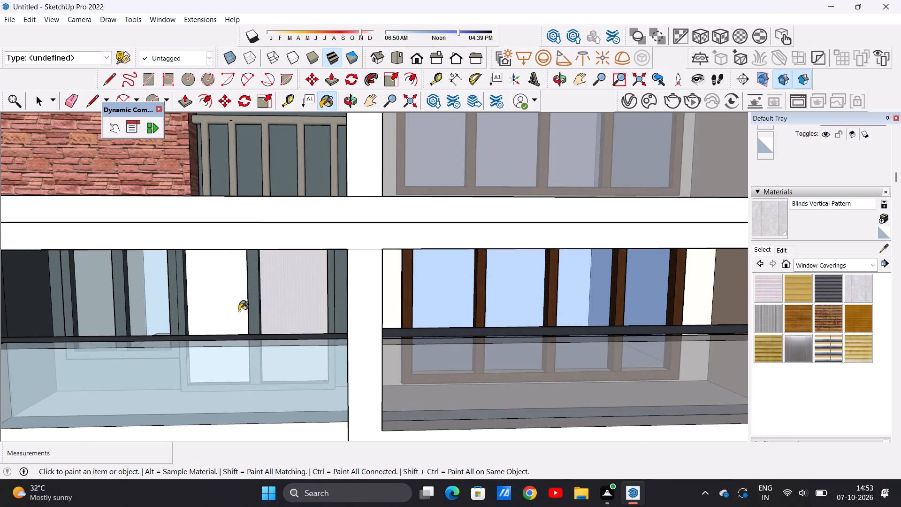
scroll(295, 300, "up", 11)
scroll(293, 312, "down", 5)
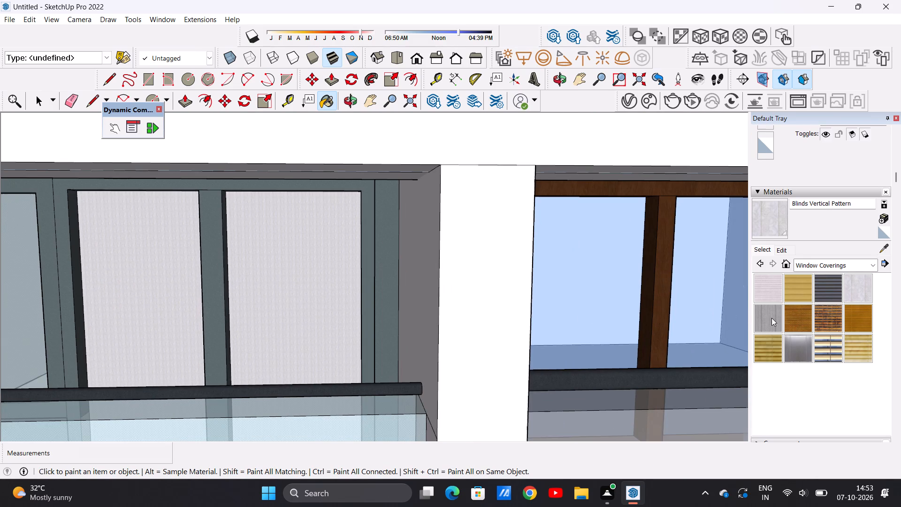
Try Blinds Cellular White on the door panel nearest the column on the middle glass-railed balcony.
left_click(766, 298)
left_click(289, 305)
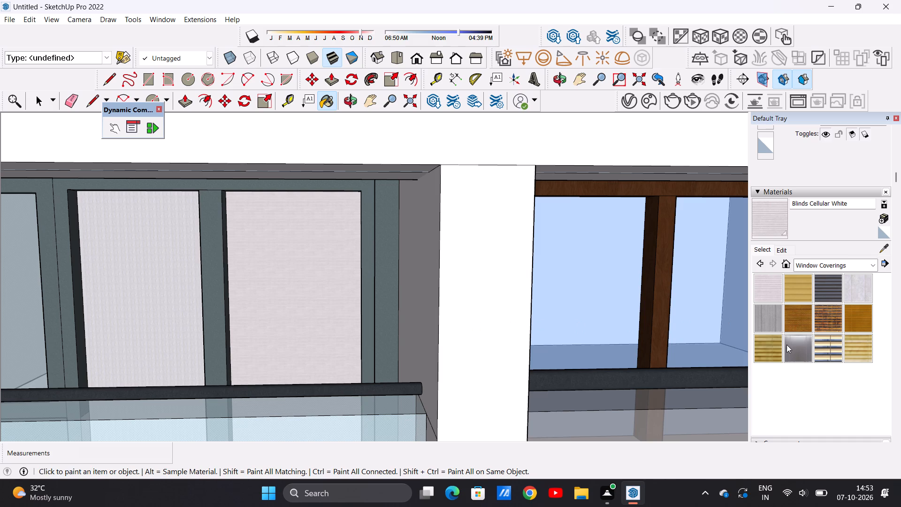
Paint both door panels of the middle glass-railed balcony with Blinds Vertical Stripe Gray.
scroll(787, 345, "down", 1)
left_click(768, 262)
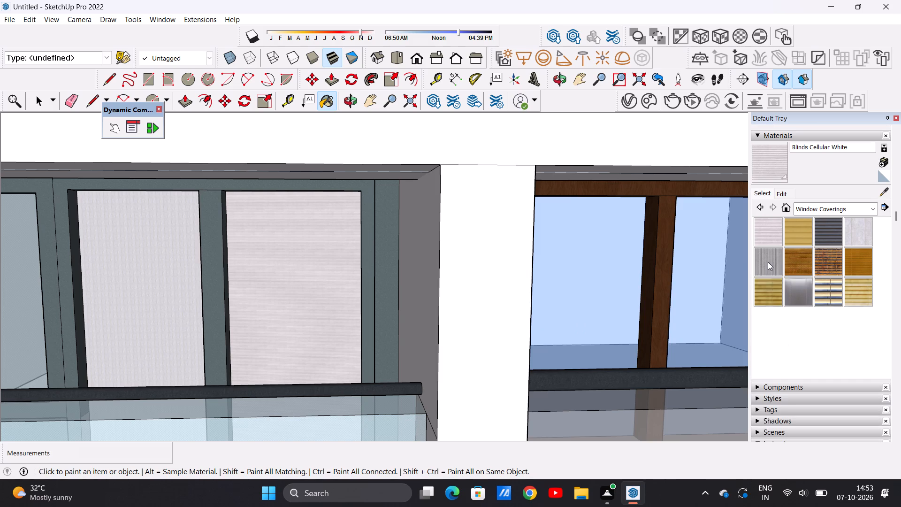
scroll(224, 280, "up", 5)
left_click(283, 282)
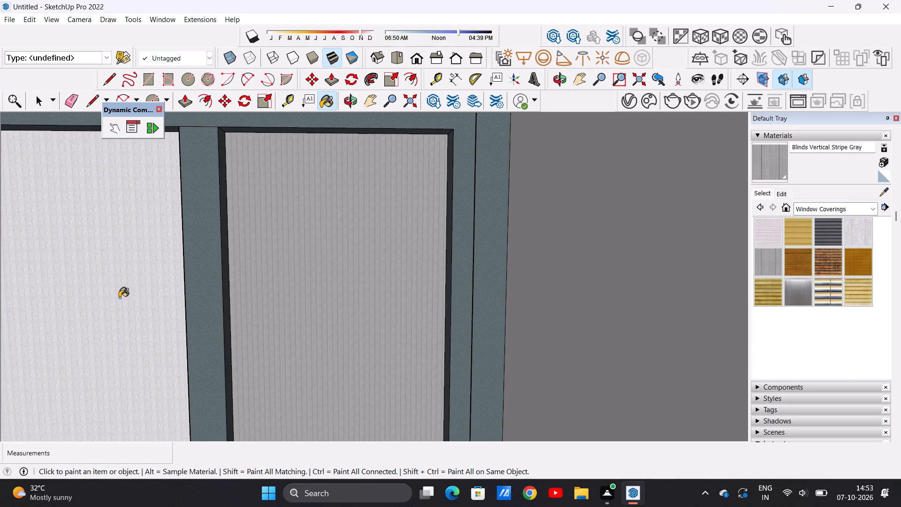
left_click(119, 298)
Set the texture size of the Blinds Vertical Stripe Gray material to 5'.
scroll(378, 307, "down", 20)
scroll(378, 307, "down", 1)
scroll(232, 322, "down", 3)
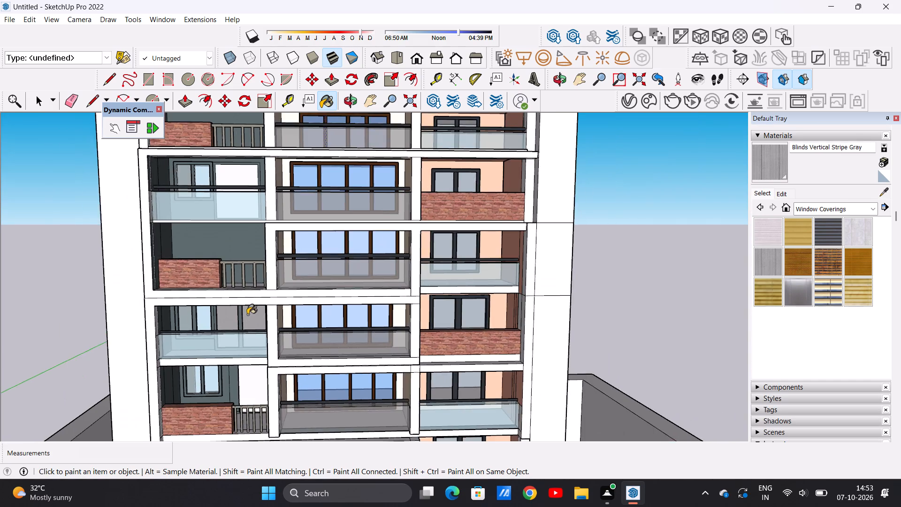
scroll(245, 328, "up", 20)
scroll(245, 328, "up", 1)
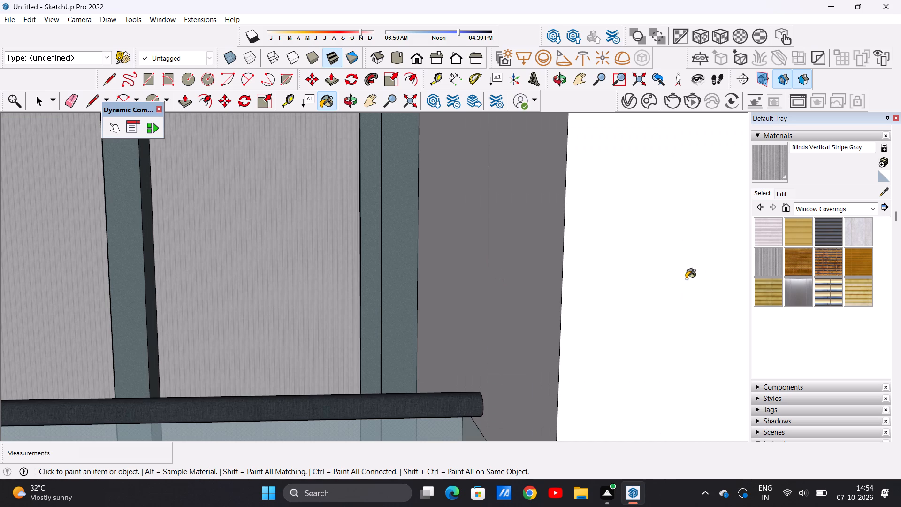
left_click(785, 191)
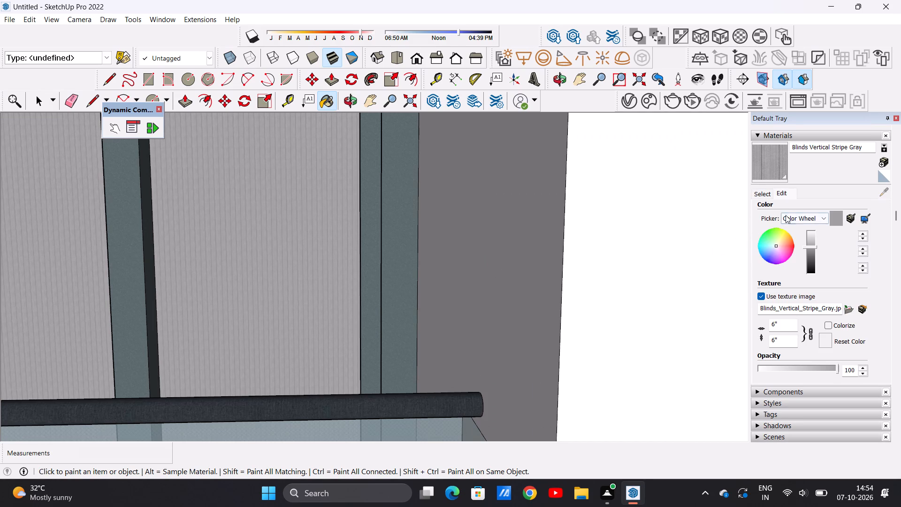
left_click(780, 340)
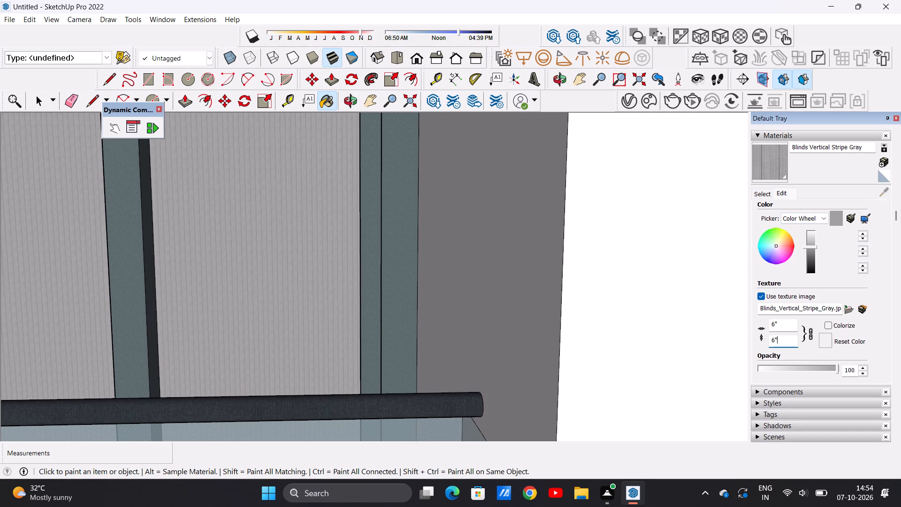
key("BackSpace")
key("BackSpace")
key("BackSpace")
key("BackSpace")
key("BackSpace")
key("BackSpace")
key("BackSpace")
type("5'")
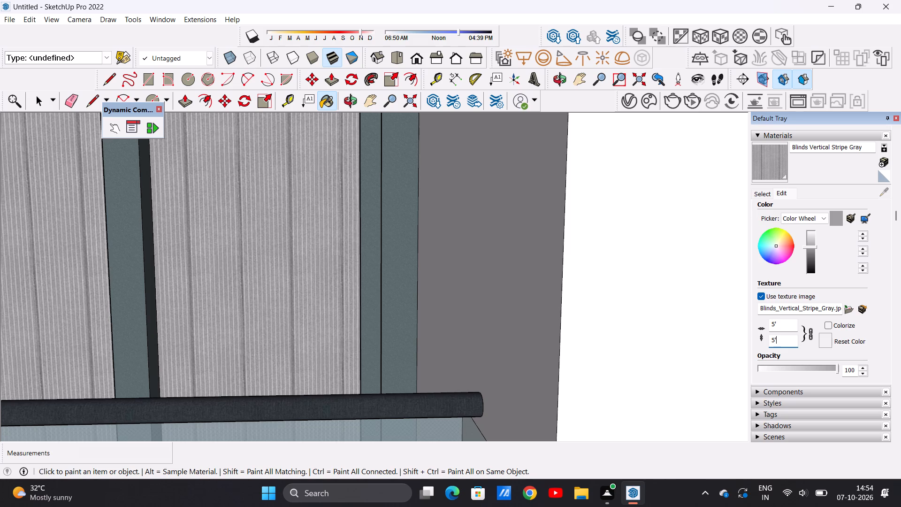
Paint the door panels of the highest glass-railed, lowest brick-parapet and lowest glass-railed balconies with Blinds Vertical Stripe Gray.
scroll(287, 312, "down", 3)
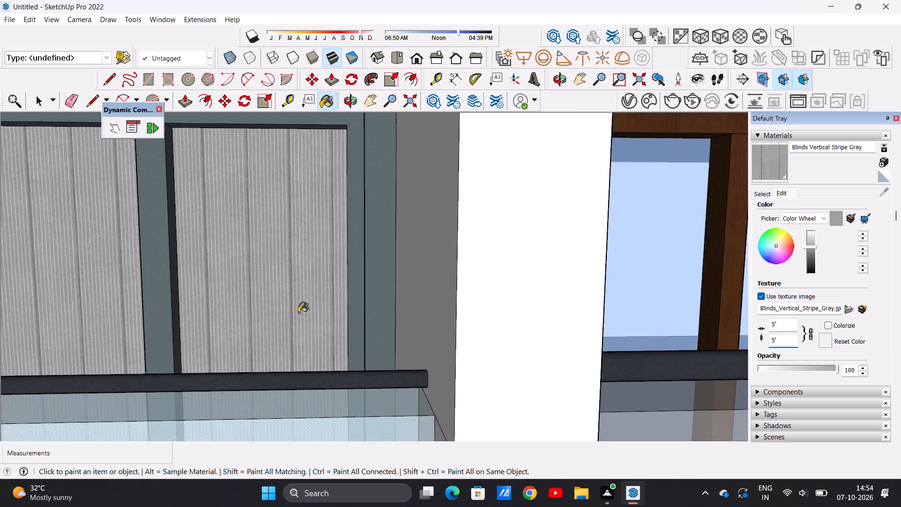
scroll(298, 313, "down", 20)
scroll(298, 313, "down", 1)
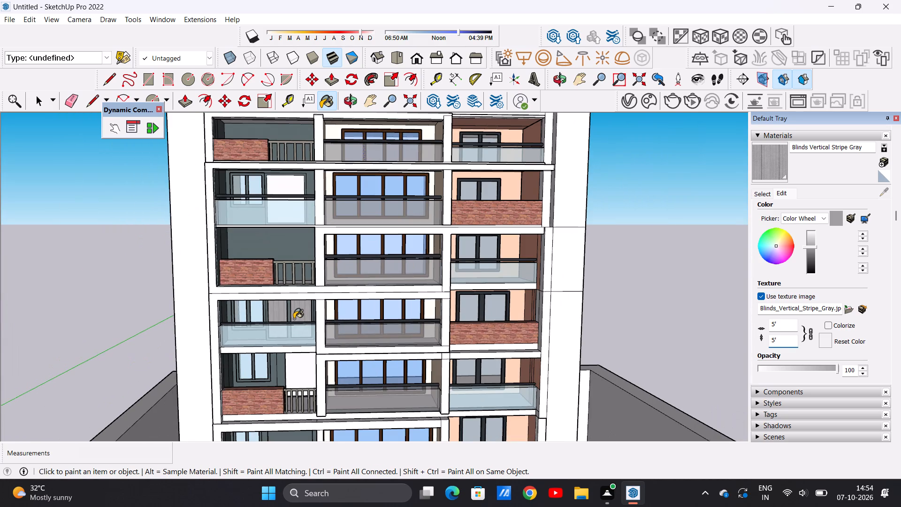
scroll(296, 316, "up", 9)
scroll(286, 322, "down", 5)
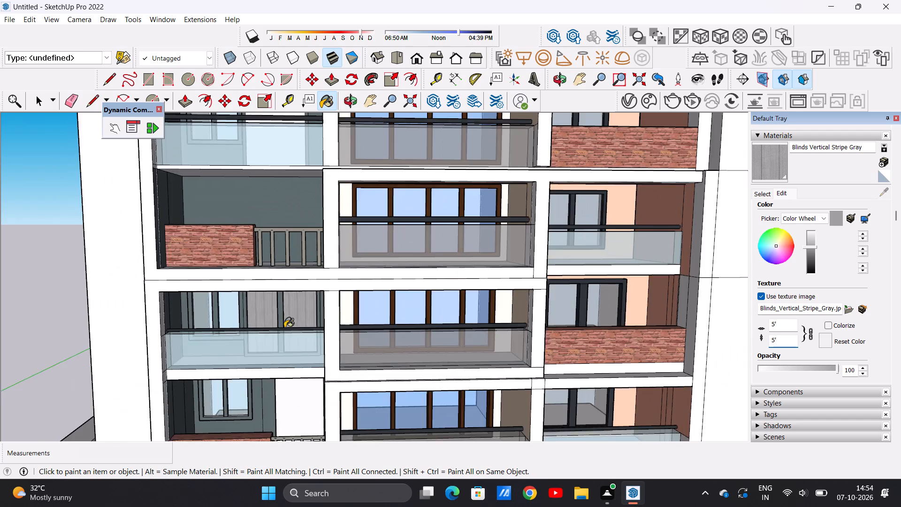
scroll(284, 328, "down", 6)
scroll(270, 197, "up", 6)
left_click(275, 201)
scroll(271, 238, "down", 4)
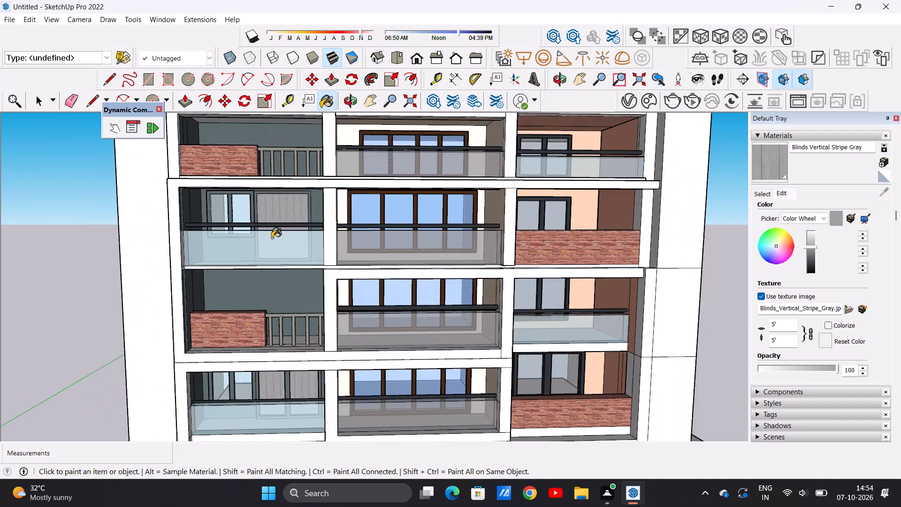
scroll(272, 238, "down", 7)
scroll(285, 368, "up", 13)
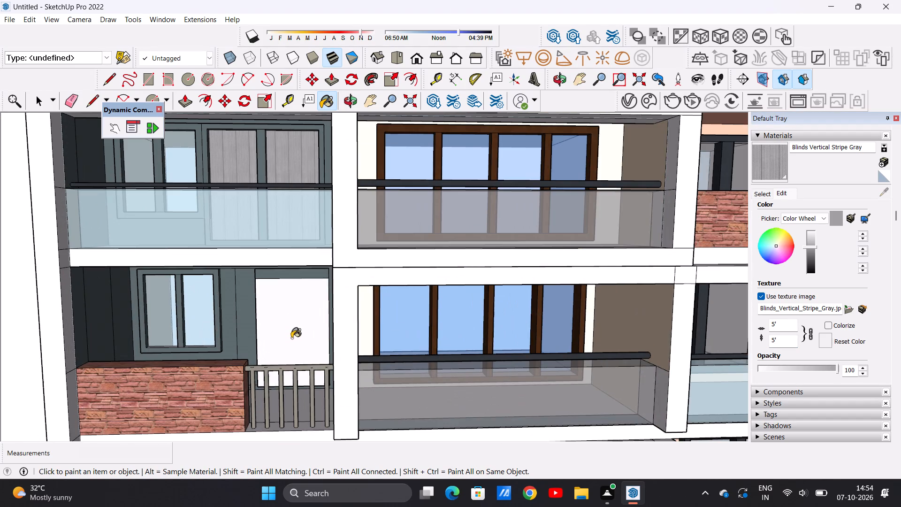
left_click(288, 330)
scroll(282, 317, "down", 15)
middle_click_drag(279, 339, 280, 376)
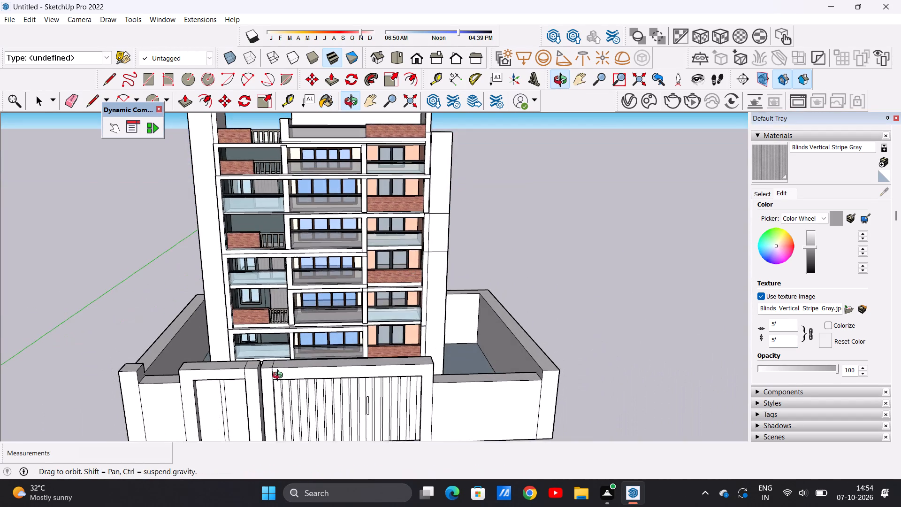
scroll(277, 354, "up", 19)
left_click(267, 283)
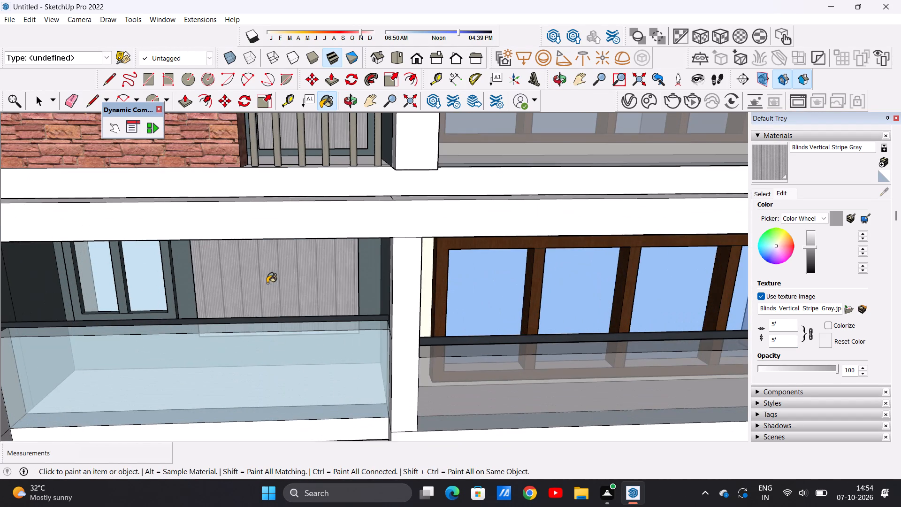
scroll(264, 322, "down", 18)
middle_click_drag(283, 344, 275, 324)
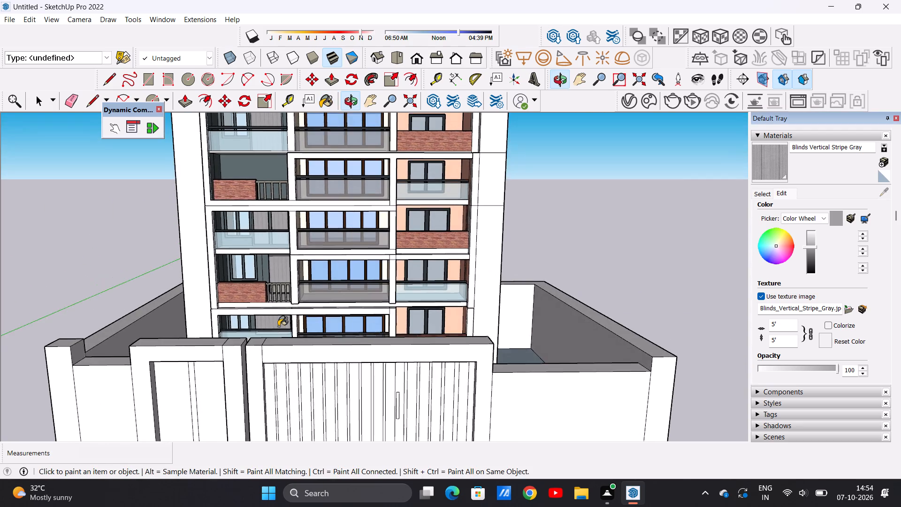
scroll(282, 340, "down", 9)
scroll(276, 264, "up", 6)
middle_click_drag(279, 312, 280, 300)
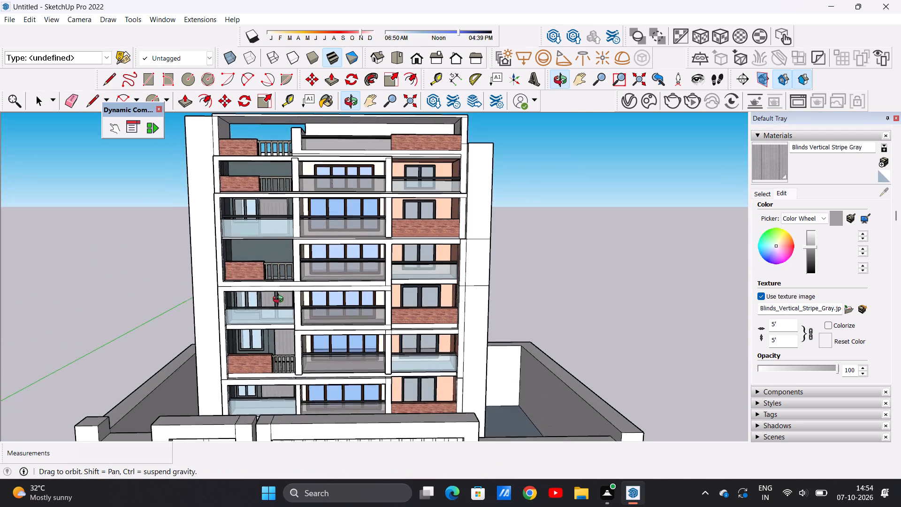
Examine the front façade's balconies, door panels and railings from several distances and angles.
middle_click_drag(280, 300, 280, 297)
scroll(258, 309, "down", 12)
scroll(302, 297, "up", 14)
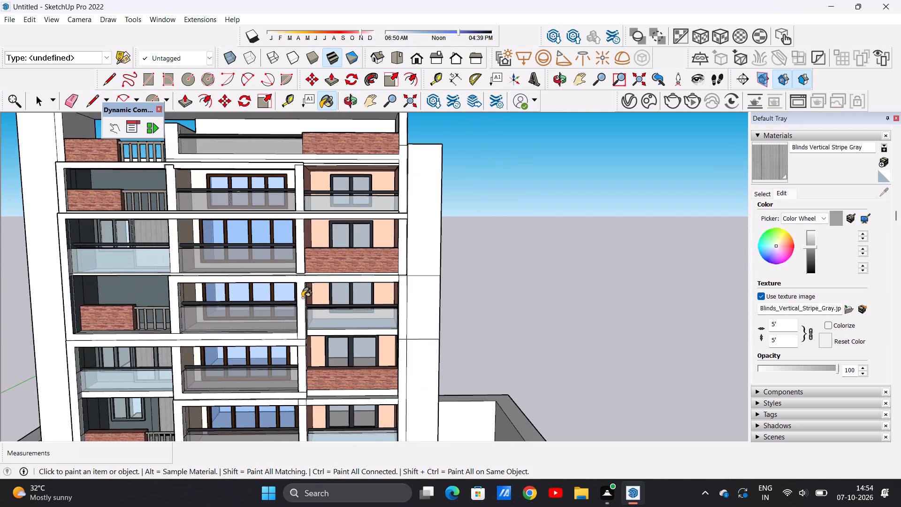
key("space")
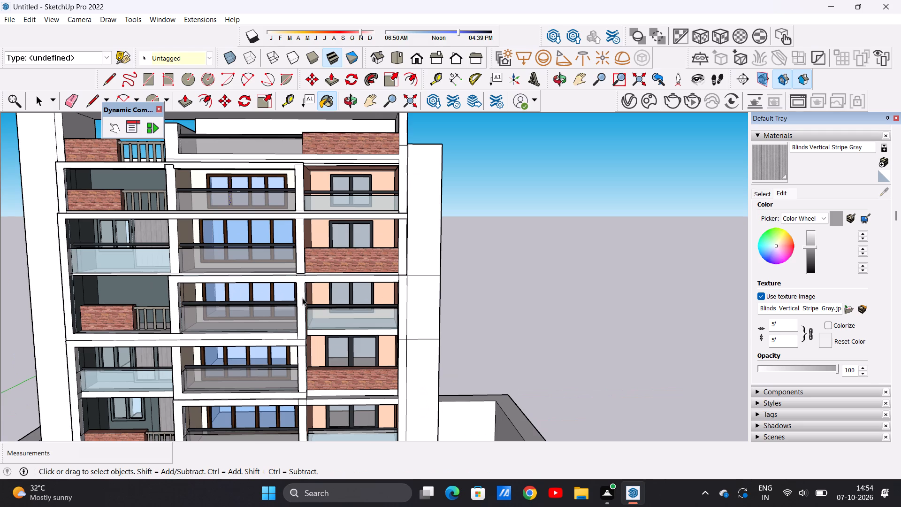
scroll(313, 305, "down", 8)
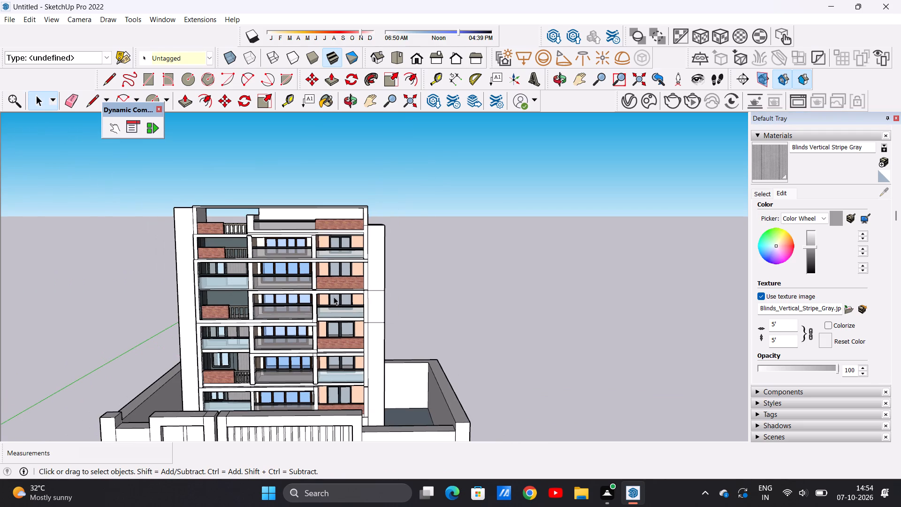
scroll(260, 305, "down", 5)
middle_click(255, 329)
scroll(254, 328, "up", 5)
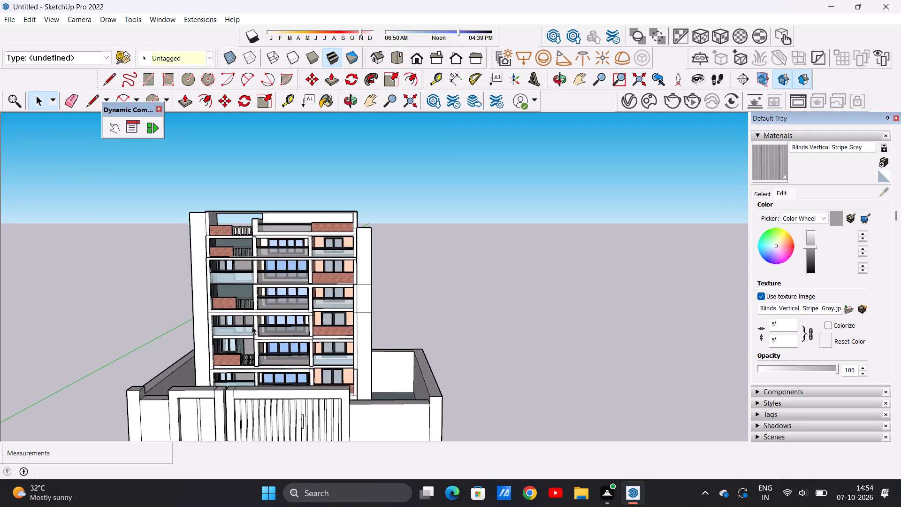
scroll(252, 326, "up", 5)
scroll(252, 326, "down", 3)
scroll(290, 271, "down", 4)
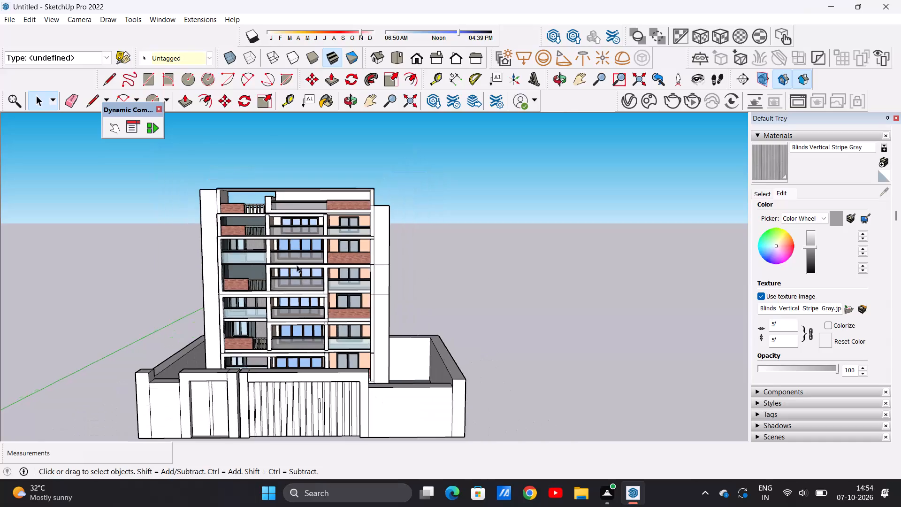
scroll(292, 271, "up", 7)
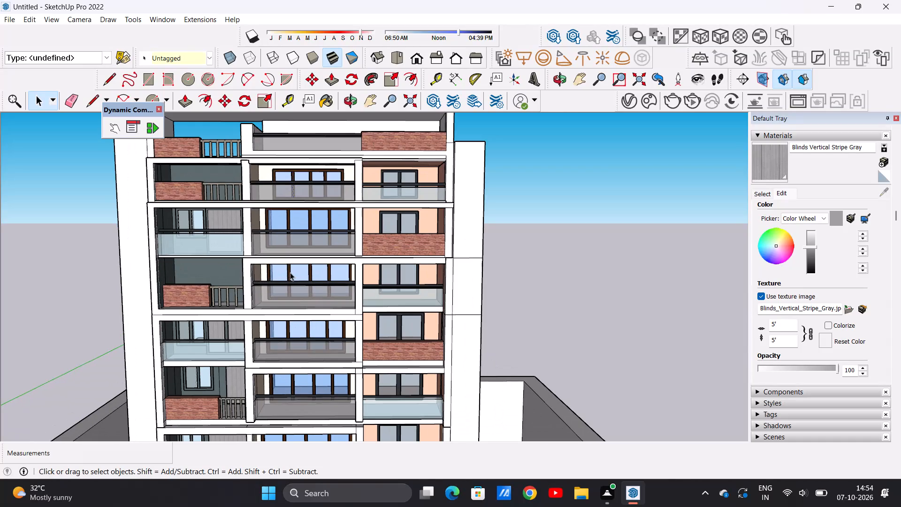
scroll(337, 260, "down", 7)
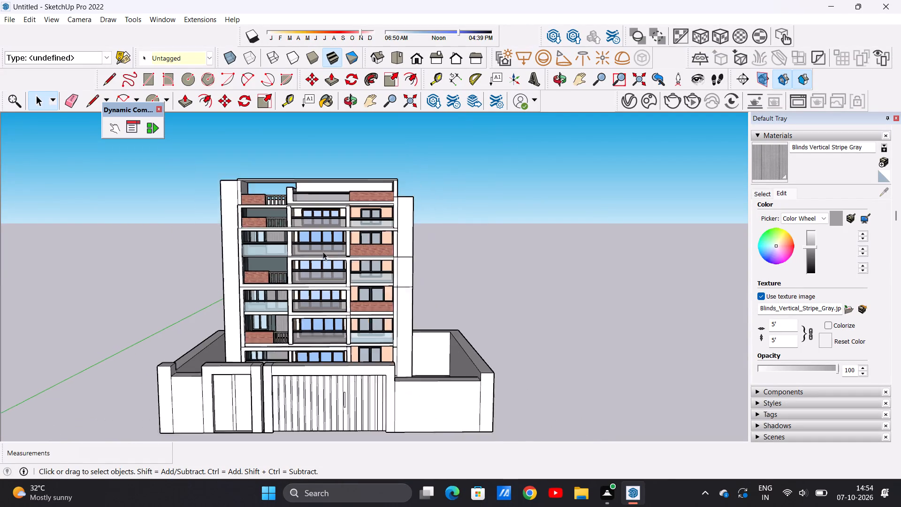
scroll(323, 252, "down", 6)
middle_click_drag(327, 277, 312, 403)
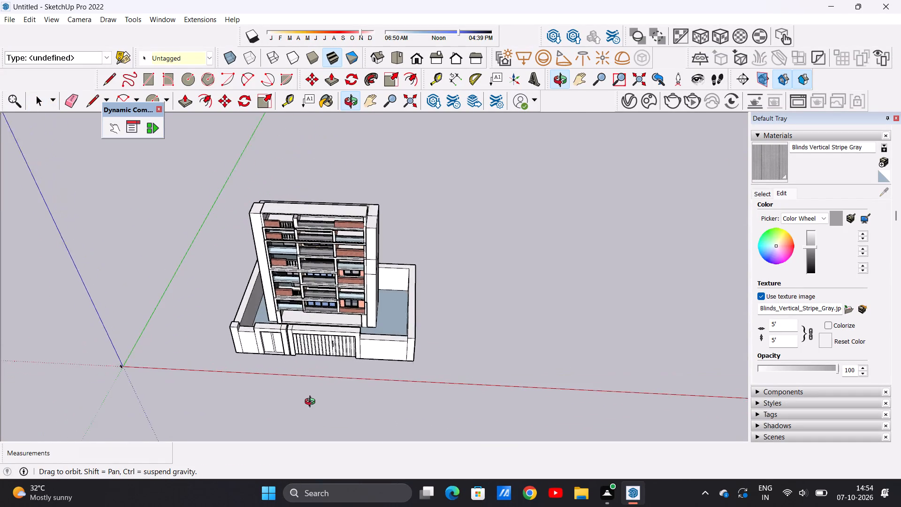
middle_click_drag(312, 403, 313, 407)
scroll(271, 303, "up", 6)
scroll(369, 326, "up", 7)
middle_click_drag(328, 346, 324, 296)
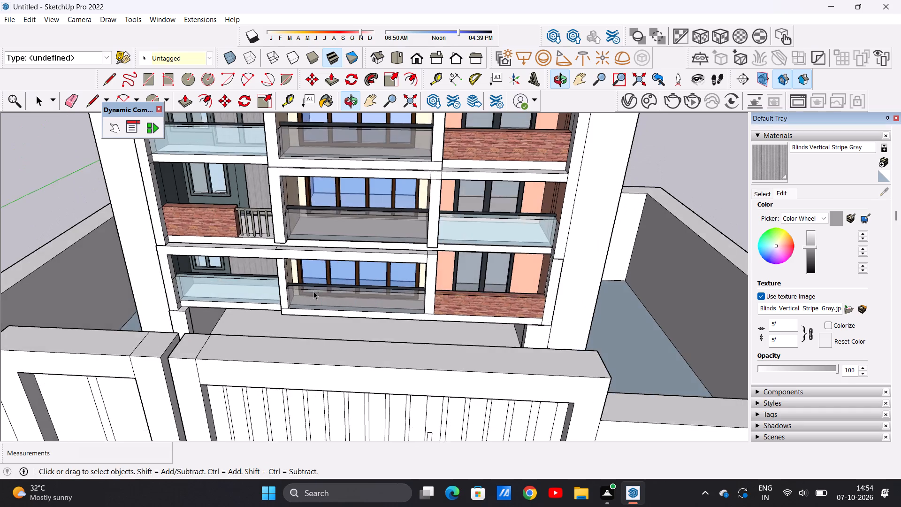
scroll(304, 310, "down", 8)
middle_click_drag(330, 299, 341, 262)
scroll(280, 279, "up", 1)
scroll(279, 280, "down", 8)
scroll(260, 204, "up", 5)
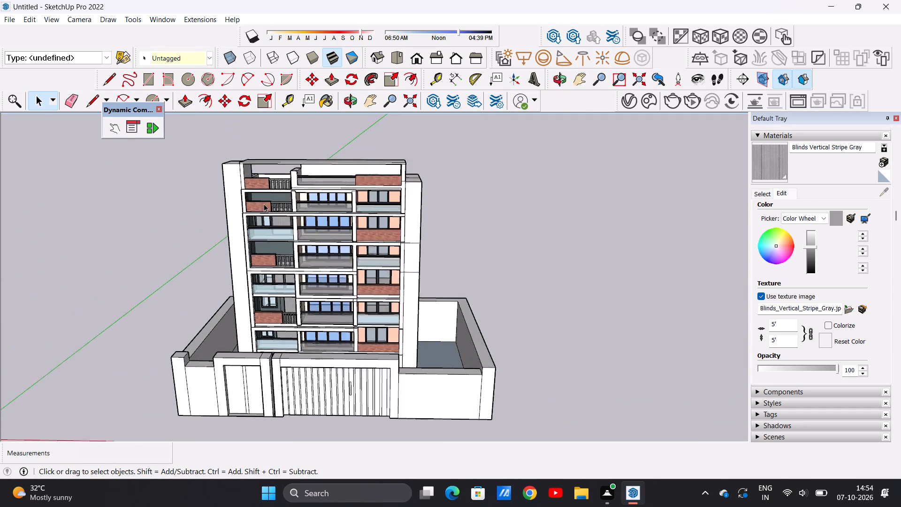
scroll(264, 204, "up", 1)
middle_click_drag(310, 221, 311, 189)
scroll(305, 173, "up", 7)
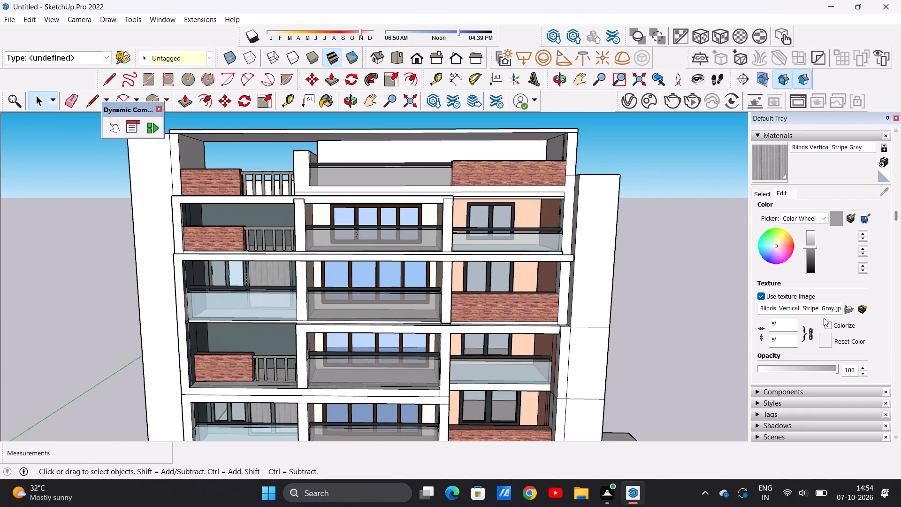
Paint the column beside the baluster railing on the highest enclosed floor and the slab band below it with Color B01 from the Colors collection.
left_click(761, 192)
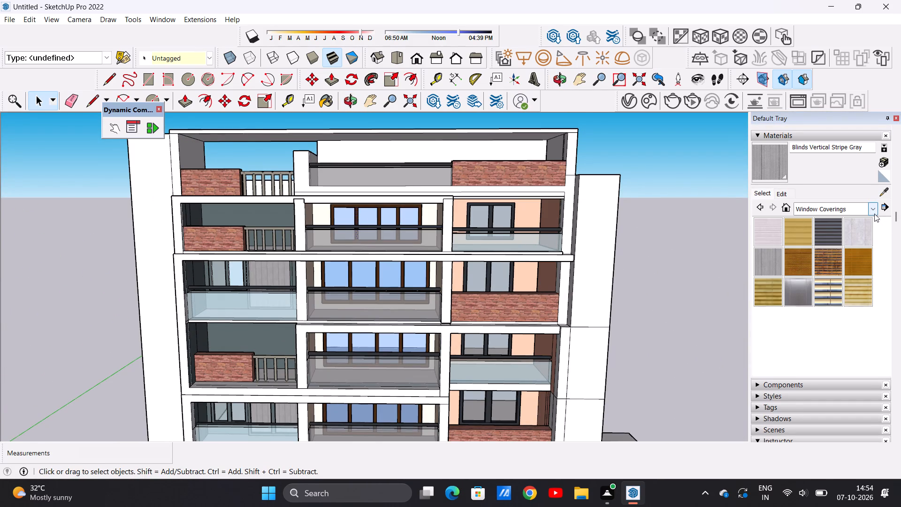
left_click(874, 214)
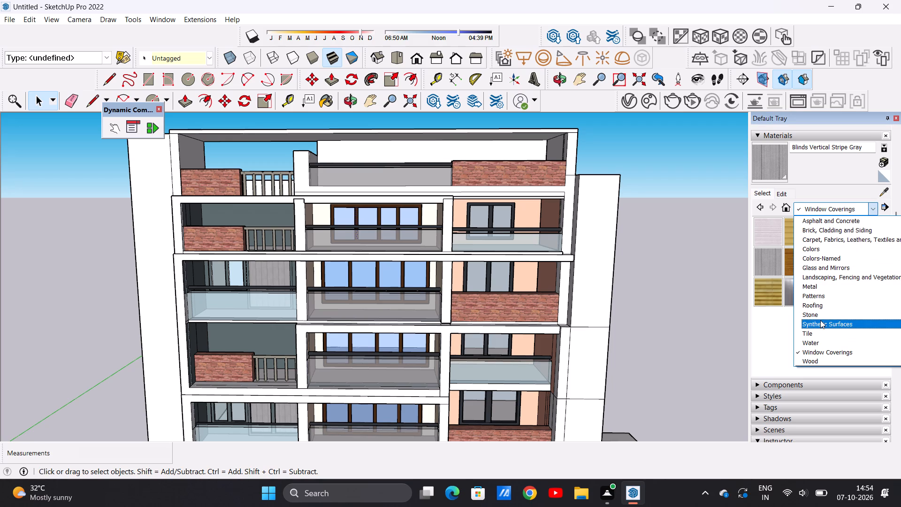
left_click(820, 320)
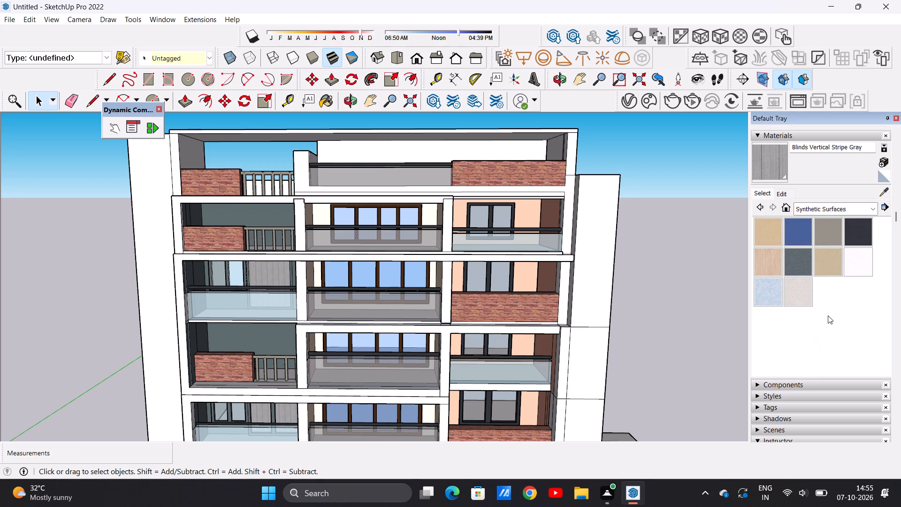
left_click(874, 214)
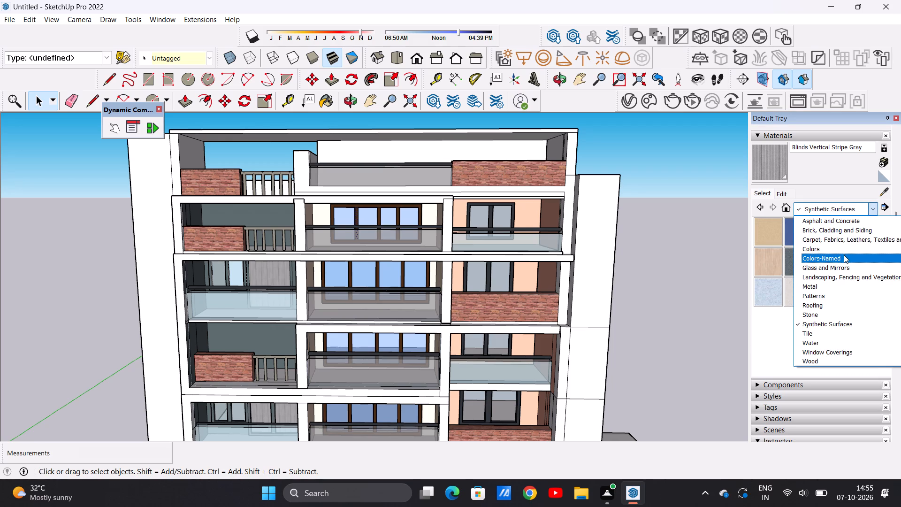
left_click(844, 249)
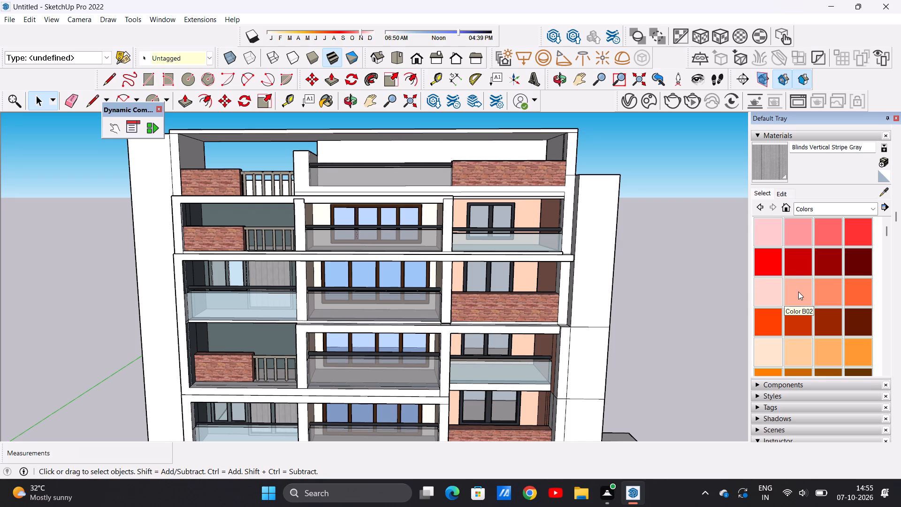
left_click(778, 295)
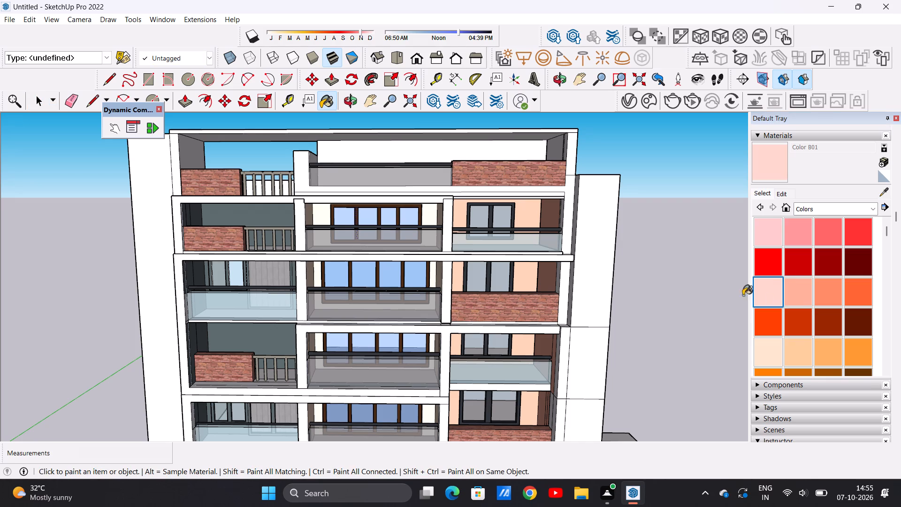
scroll(370, 231, "up", 6)
scroll(305, 232, "down", 1)
scroll(305, 232, "up", 4)
scroll(296, 234, "down", 1)
scroll(296, 234, "up", 7)
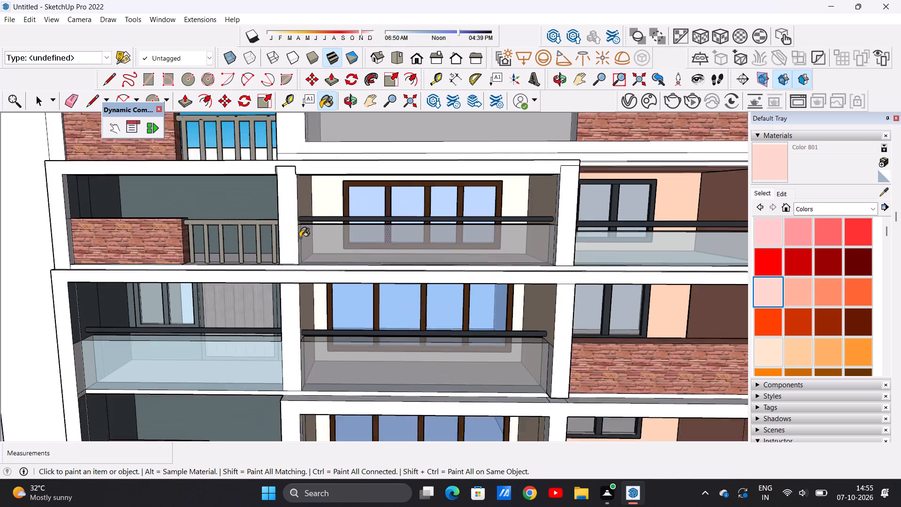
scroll(300, 238, "up", 1)
left_click(290, 235)
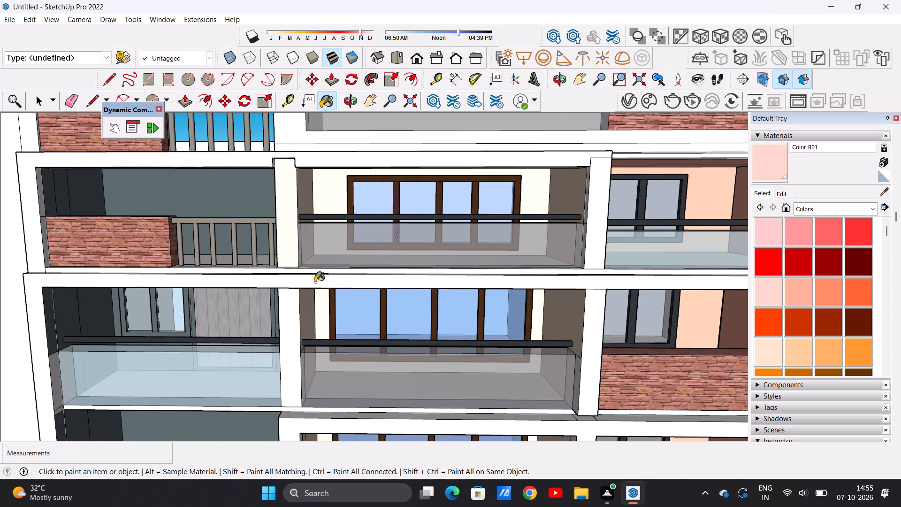
left_click(315, 282)
Paint the ledge and remaining edge faces of the slab at that column's base with Color B01.
middle_click_drag(278, 263, 457, 292)
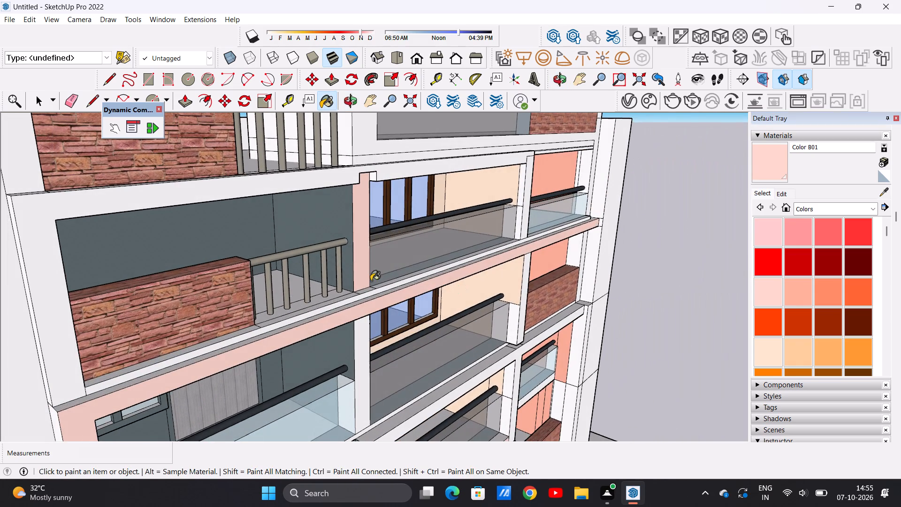
scroll(368, 284, "up", 11)
left_click(371, 312)
left_click(361, 293)
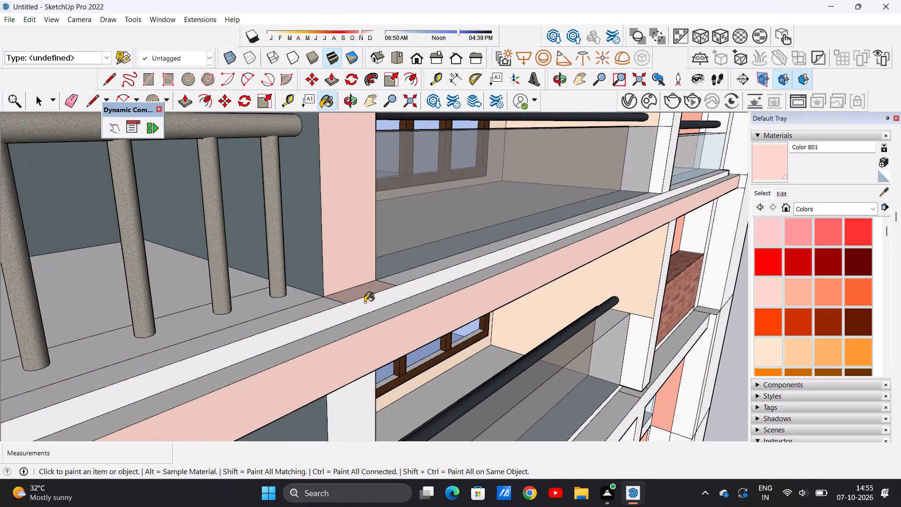
left_click(365, 303)
left_click_drag(333, 307, 325, 308)
left_click(403, 281)
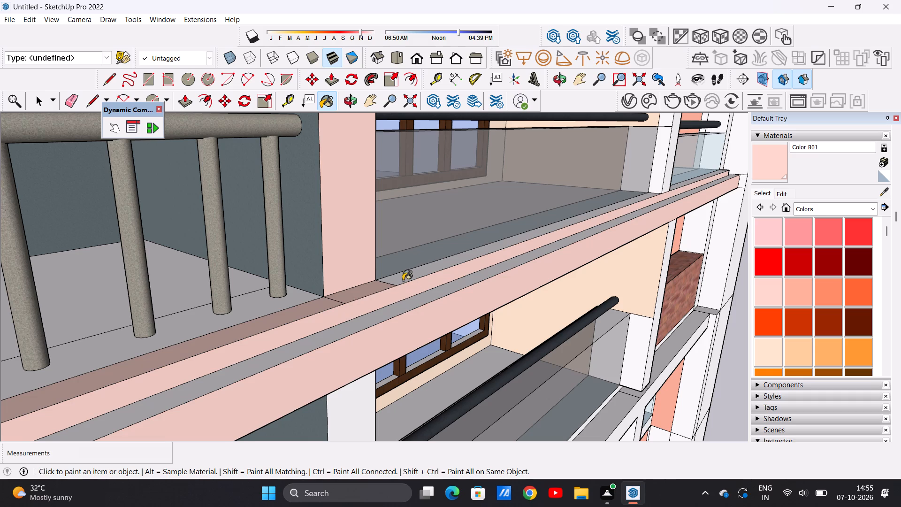
Paint the front and side faces of the same floor's other column, beside the end glass-railed balcony, with Color B01.
scroll(374, 315, "down", 20)
scroll(499, 242, "up", 8)
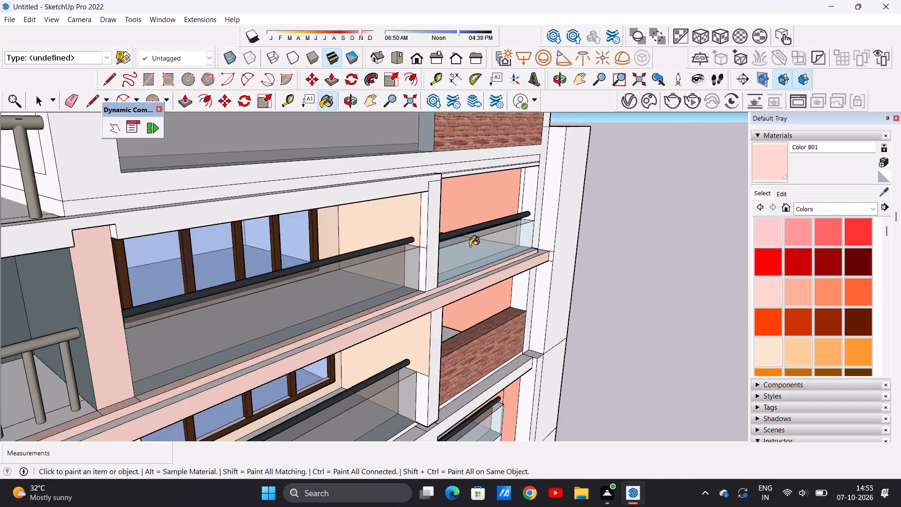
scroll(470, 246, "up", 5)
left_click(411, 261)
left_click(389, 227)
scroll(397, 258, "down", 5)
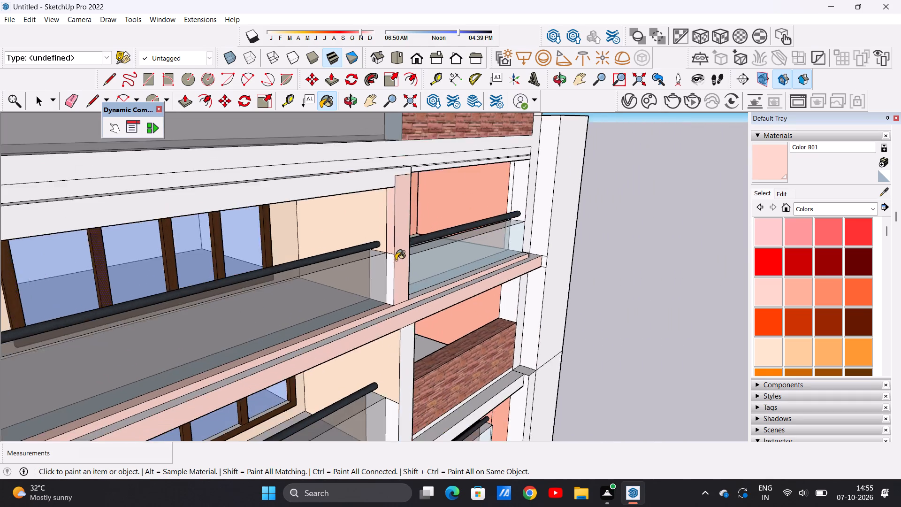
Paint the beam above the highest enclosed floor's balconies, its top ledge and the adjoining slab edge with Color B01.
scroll(396, 260, "down", 15)
middle_click_drag(407, 269, 174, 228)
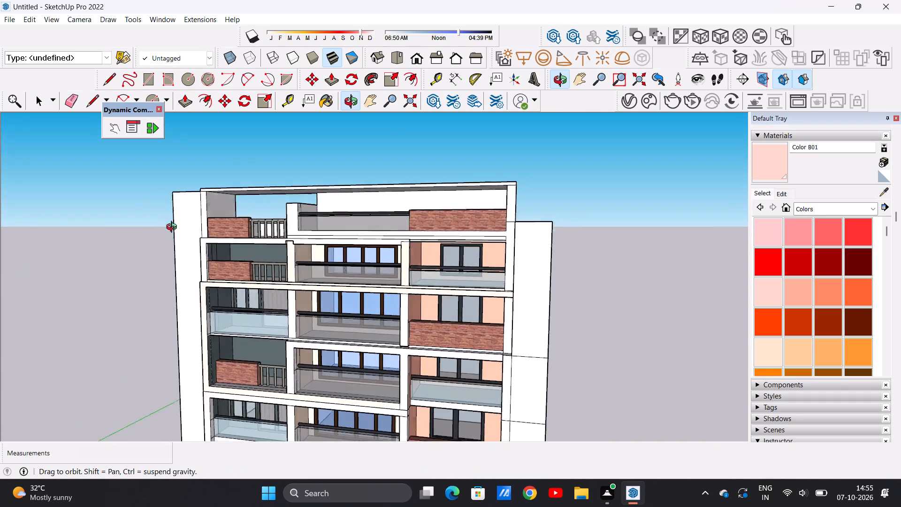
middle_click_drag(174, 228, 67, 253)
scroll(364, 241, "up", 11)
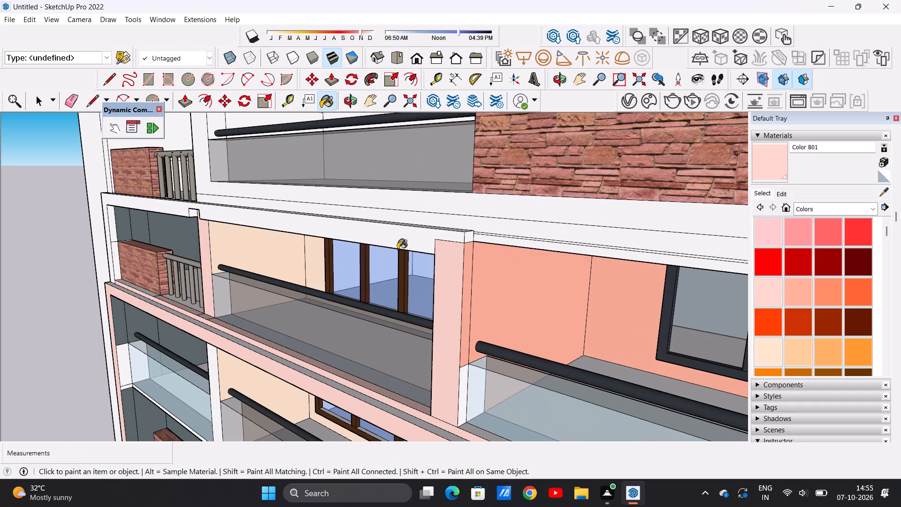
left_click(397, 237)
middle_click_drag(403, 223, 409, 267)
scroll(383, 293, "up", 6)
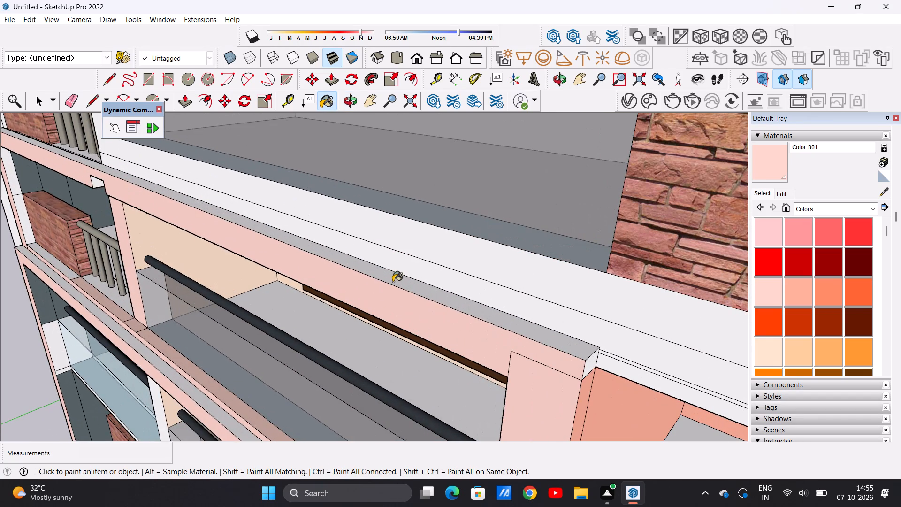
left_click(393, 282)
left_click(403, 265)
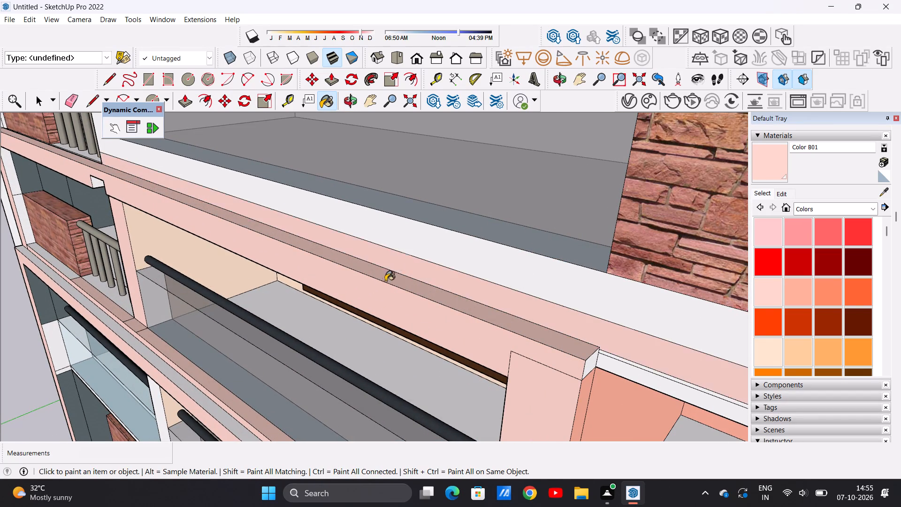
Paint the unpainted face of the slab projection below the middle brick-parapet balcony with Color B01.
scroll(389, 281, "down", 20)
scroll(389, 281, "down", 7)
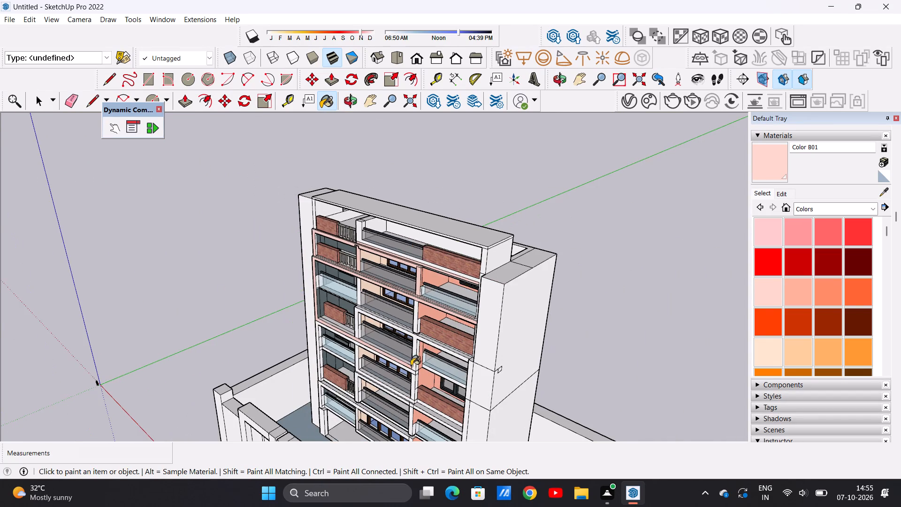
scroll(406, 367, "up", 8)
middle_click_drag(406, 338, 558, 333)
scroll(439, 330, "down", 4)
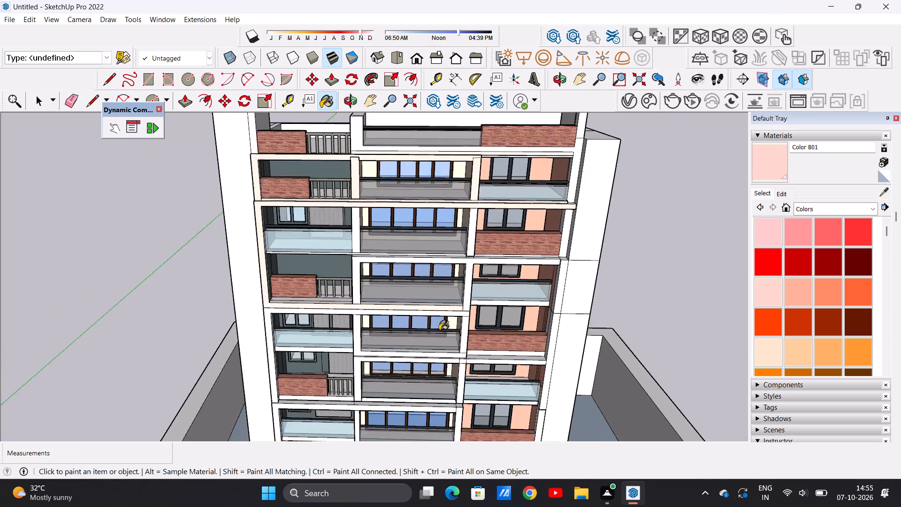
scroll(439, 330, "down", 4)
middle_click_drag(340, 318, 483, 308)
scroll(401, 321, "up", 7)
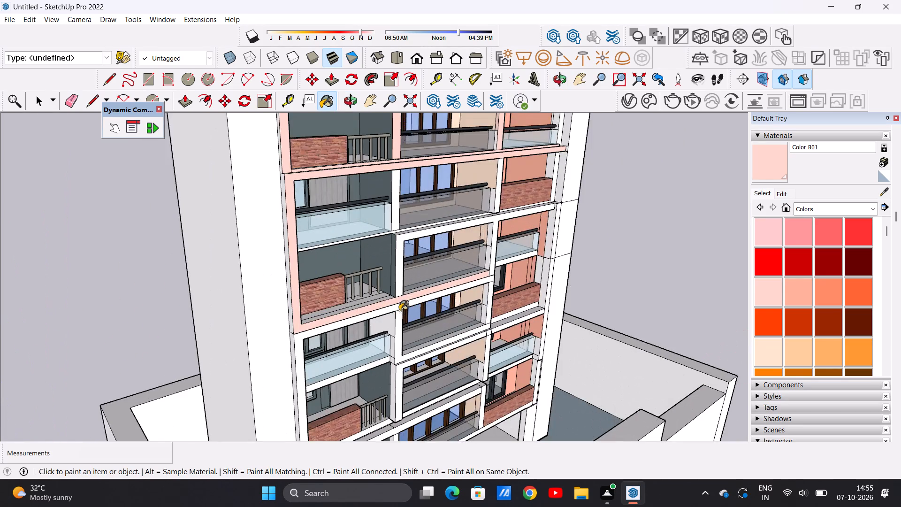
scroll(394, 312, "up", 7)
left_click(384, 307)
Paint the outer side faces of the projecting balcony frames along the brick-parapet end of the façade with Color B01.
scroll(386, 308, "down", 12)
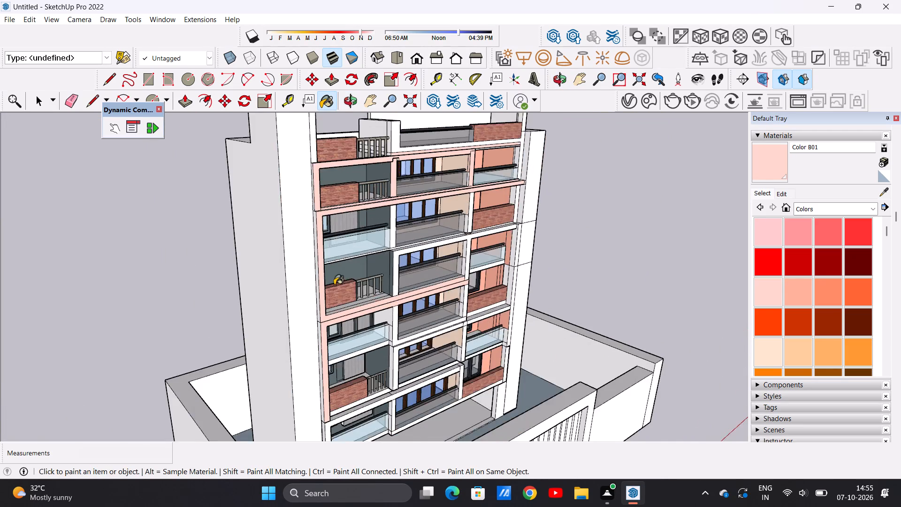
middle_click_drag(334, 285, 369, 295)
scroll(334, 284, "up", 11)
left_click(346, 275)
scroll(315, 289, "down", 4)
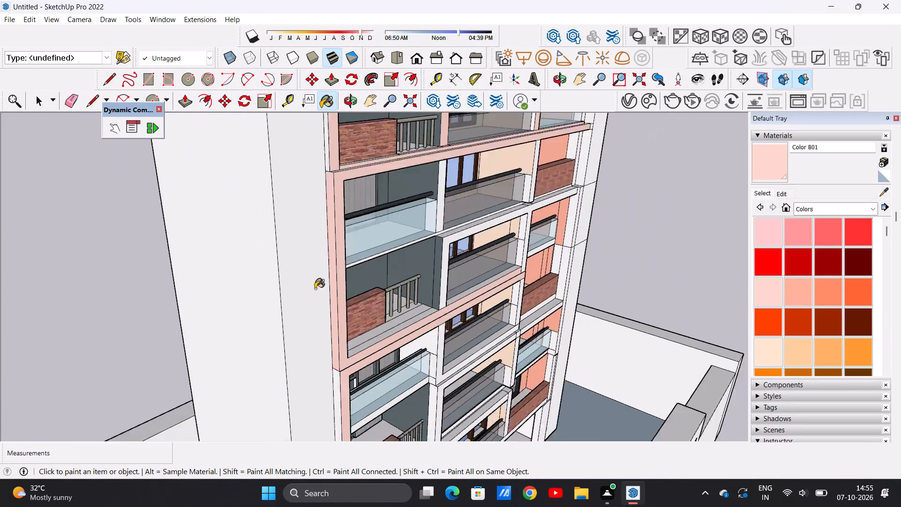
scroll(315, 289, "down", 9)
scroll(318, 227, "up", 16)
left_click(321, 217)
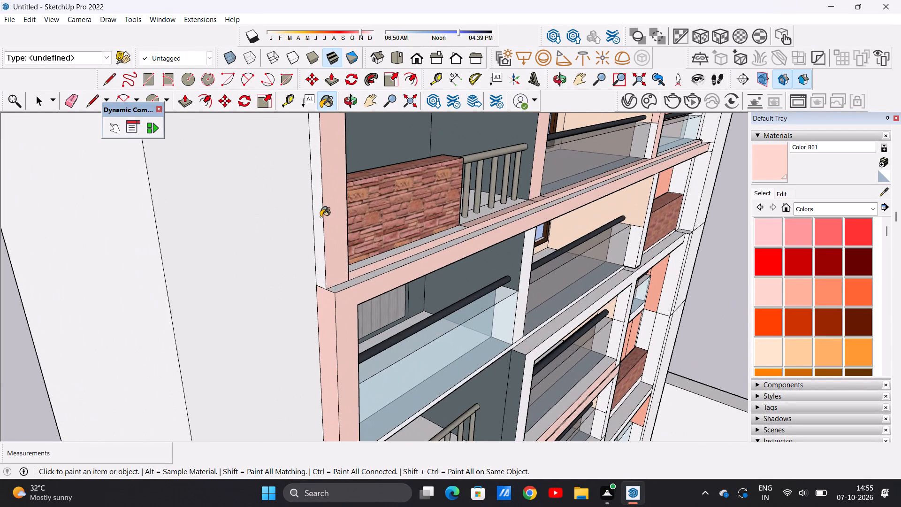
scroll(310, 238, "down", 18)
scroll(320, 253, "up", 5)
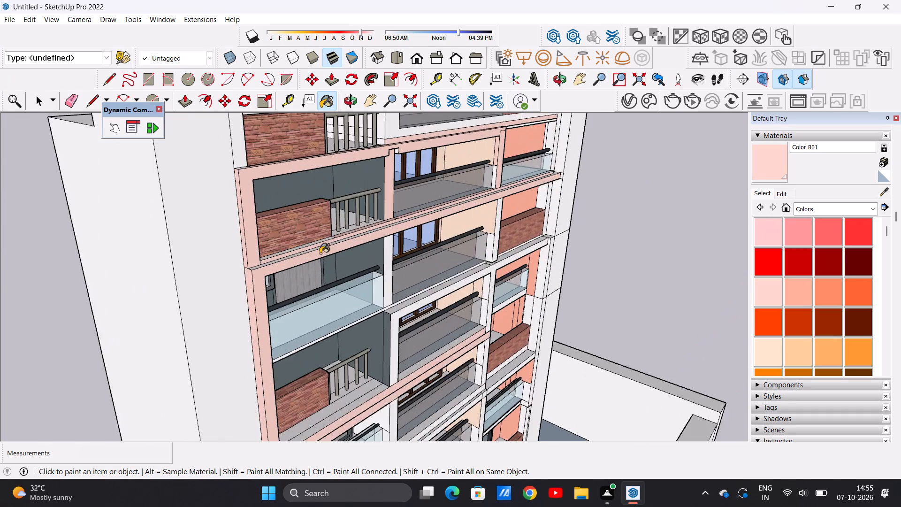
Paint the top ledge of the slab projection below the upper brick-parapet balcony and its adjoining strip with Color B01.
scroll(320, 253, "up", 16)
left_click(283, 251)
left_click(267, 221)
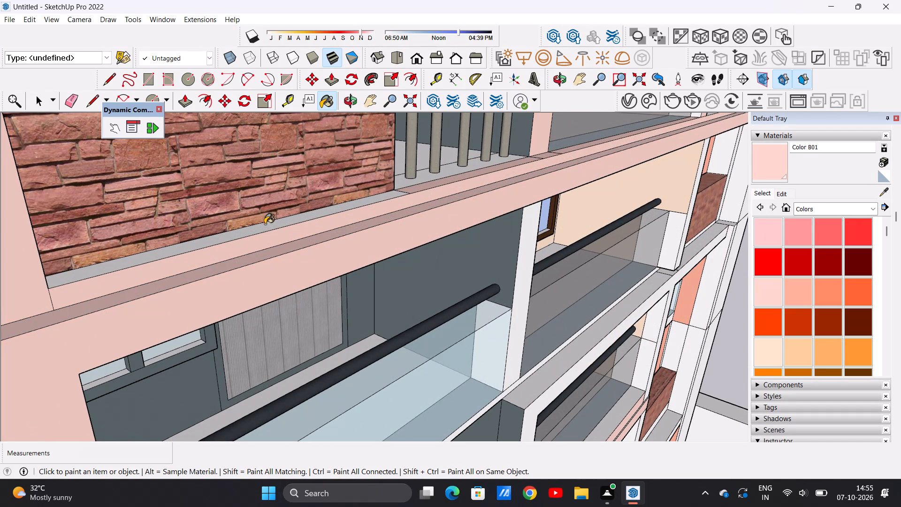
At the façade's opposite end, paint the end column strips beside the brick-parapet balcony and the glass-railed balcony above, plus the slab end between them, with Color B01.
scroll(270, 253, "down", 20)
scroll(270, 253, "down", 7)
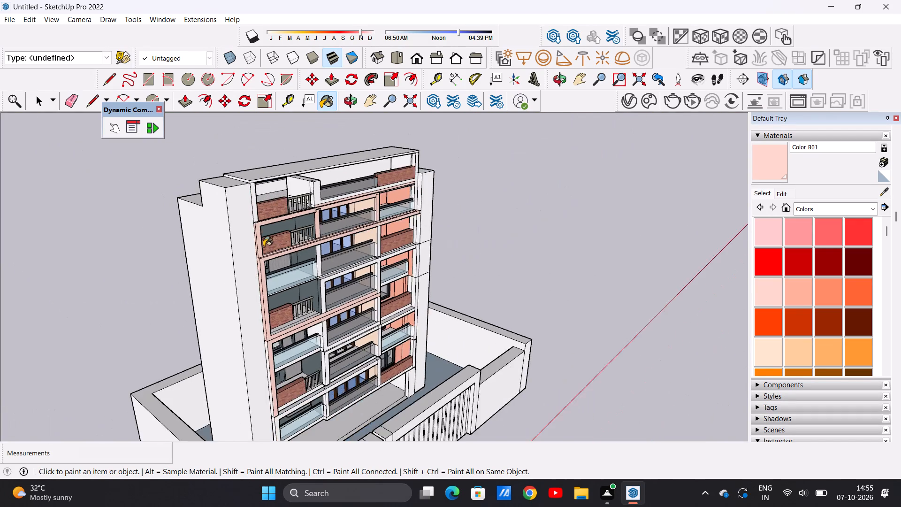
scroll(263, 246, "down", 2)
middle_click_drag(466, 260, 171, 230)
scroll(430, 234, "up", 4)
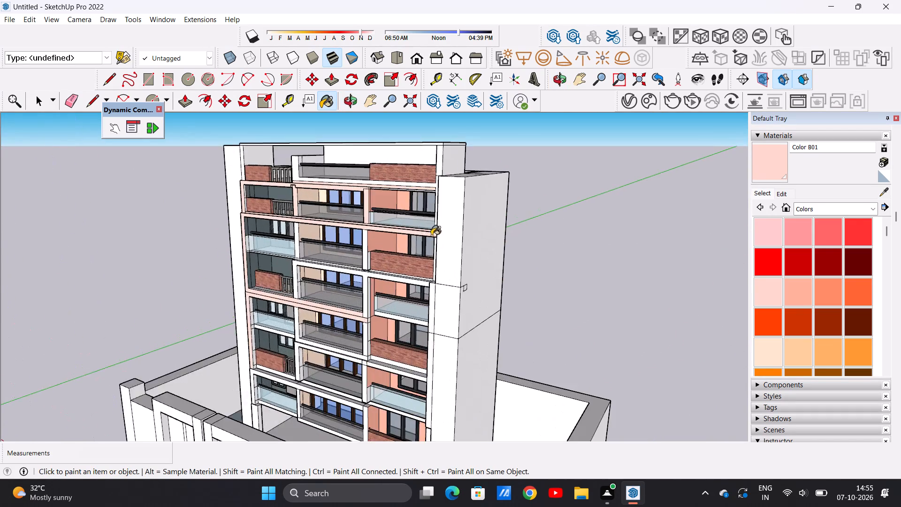
scroll(431, 236, "up", 13)
left_click(429, 251)
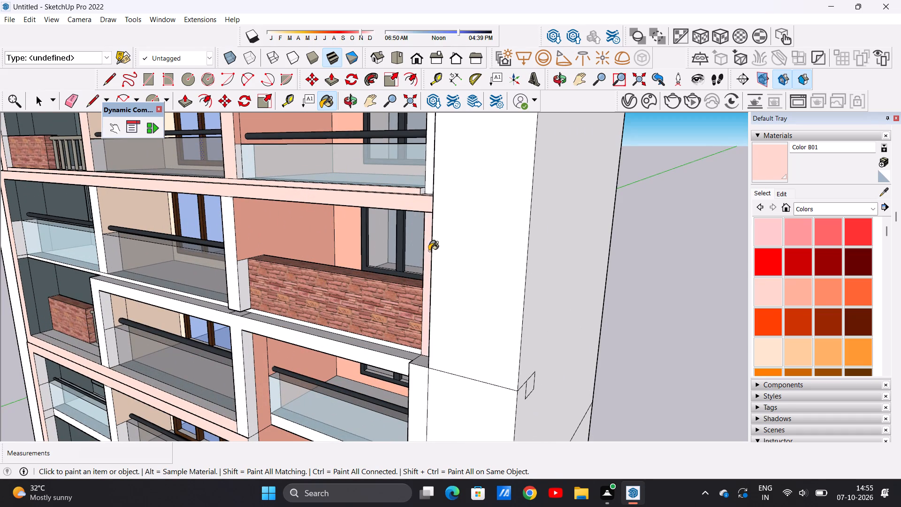
scroll(426, 200, "up", 11)
left_click(416, 184)
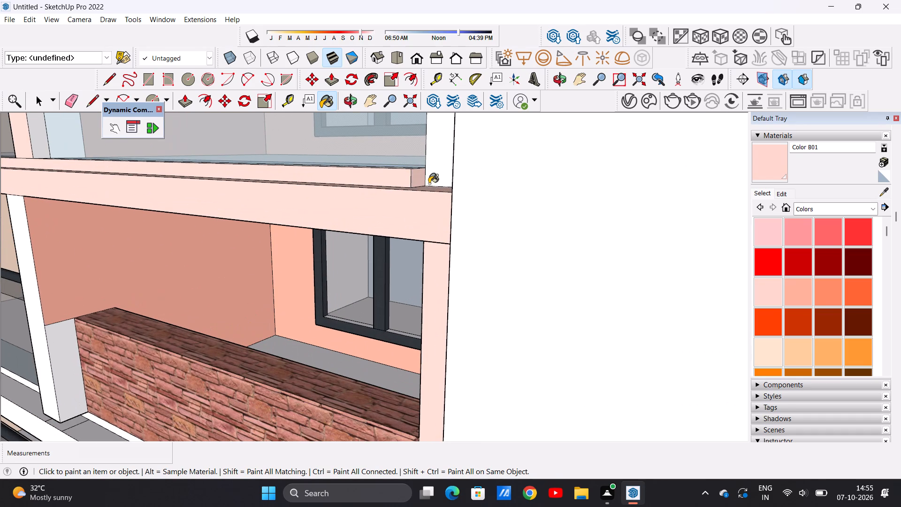
left_click(439, 181)
scroll(442, 260, "down", 20)
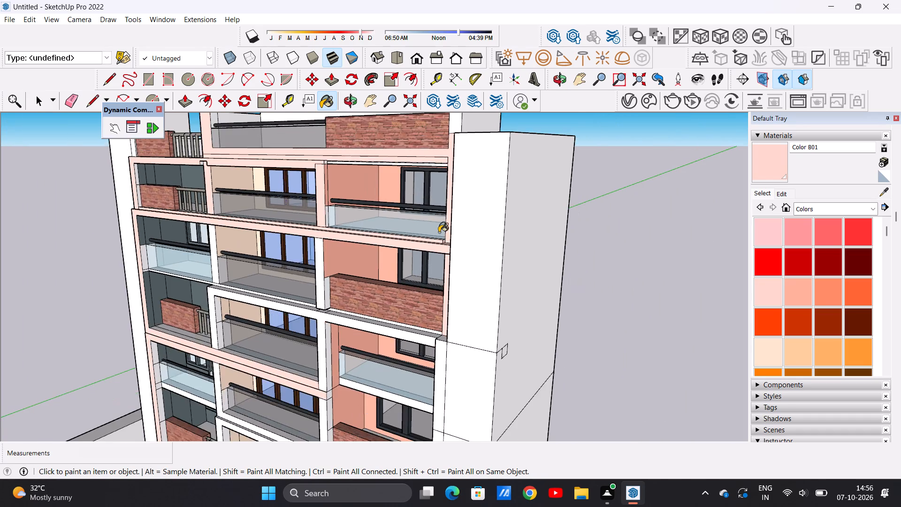
Paint the beam above the upper glass-railed end balcony, its thin upper strip and the adjoining column's top side face with Color B01.
scroll(439, 232, "down", 2)
scroll(406, 200, "up", 18)
scroll(421, 219, "down", 7)
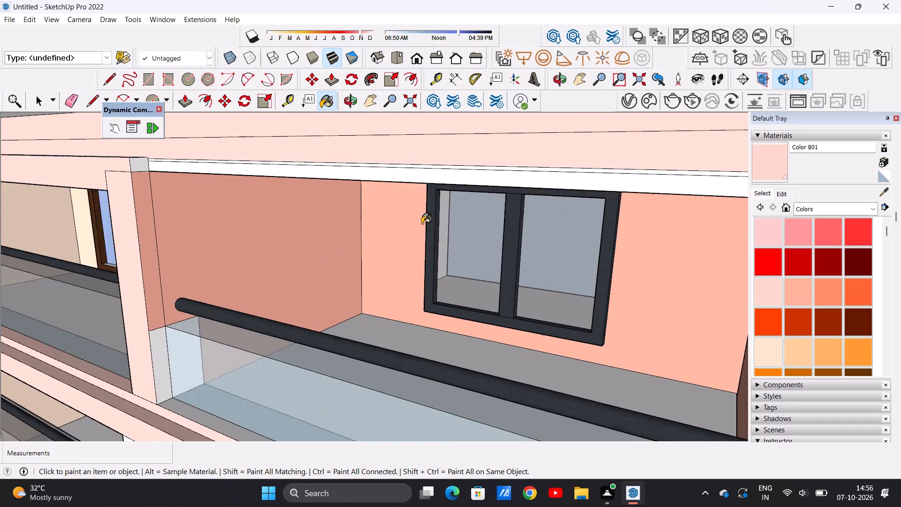
scroll(422, 223, "down", 2)
scroll(438, 195, "up", 7)
left_click(435, 208)
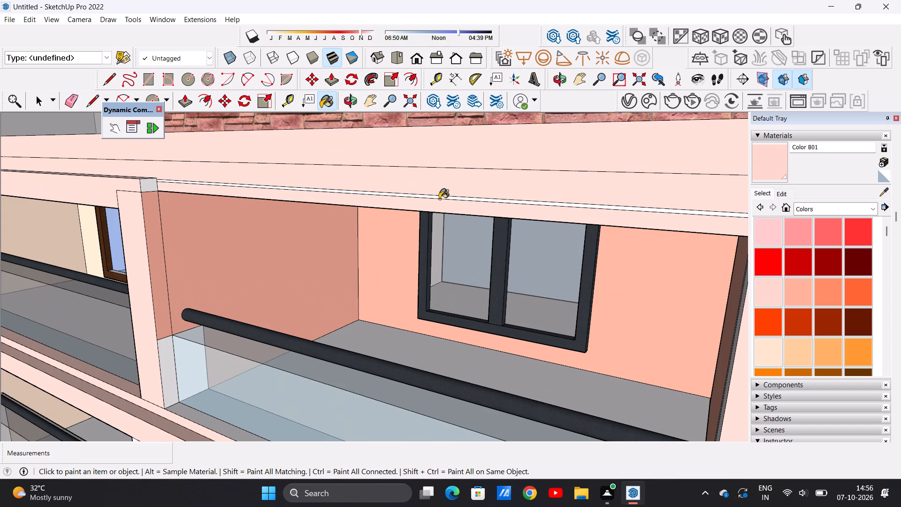
left_click(438, 196)
left_click(437, 197)
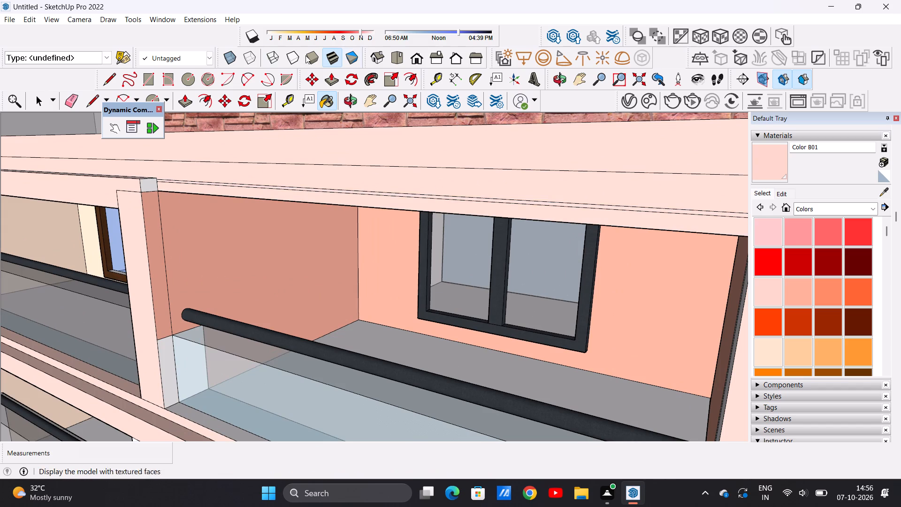
scroll(150, 178, "up", 11)
left_click(145, 184)
scroll(164, 192, "down", 6)
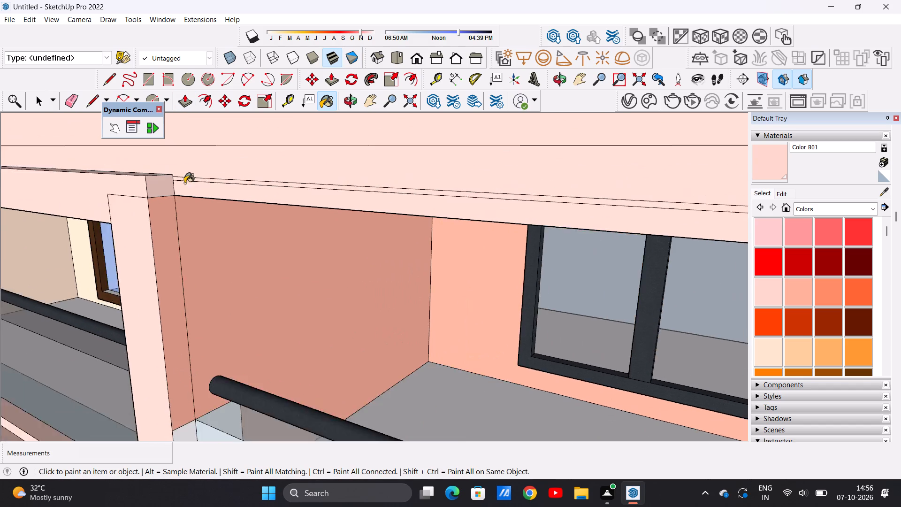
Paint the side and front of the column beside the brick-parapet end balcony, and the front of the projecting frame below, with Color B01.
scroll(184, 183, "down", 20)
scroll(184, 183, "down", 9)
scroll(228, 268, "up", 6)
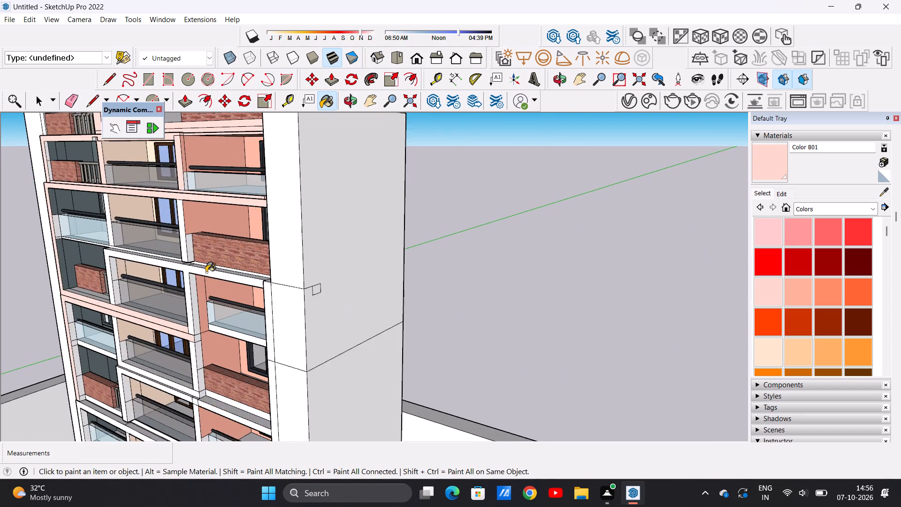
middle_click_drag(190, 270, 229, 256)
scroll(201, 245, "up", 7)
left_click(191, 245)
left_click(175, 249)
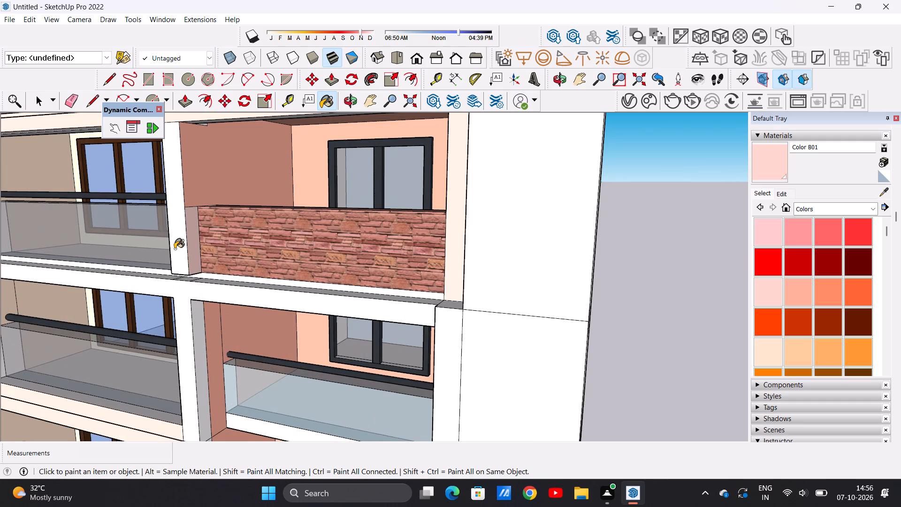
scroll(206, 247, "down", 9)
middle_click_drag(209, 260, 249, 253)
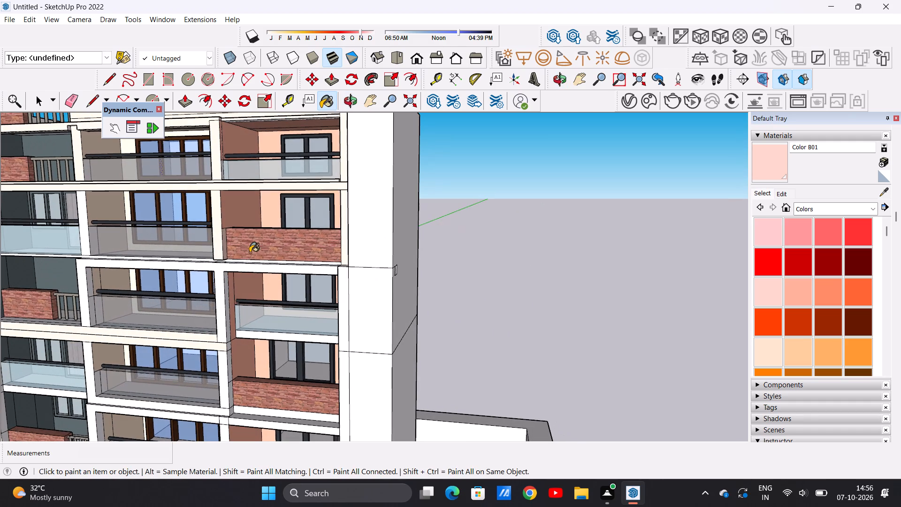
left_click(218, 269)
scroll(261, 252, "down", 7)
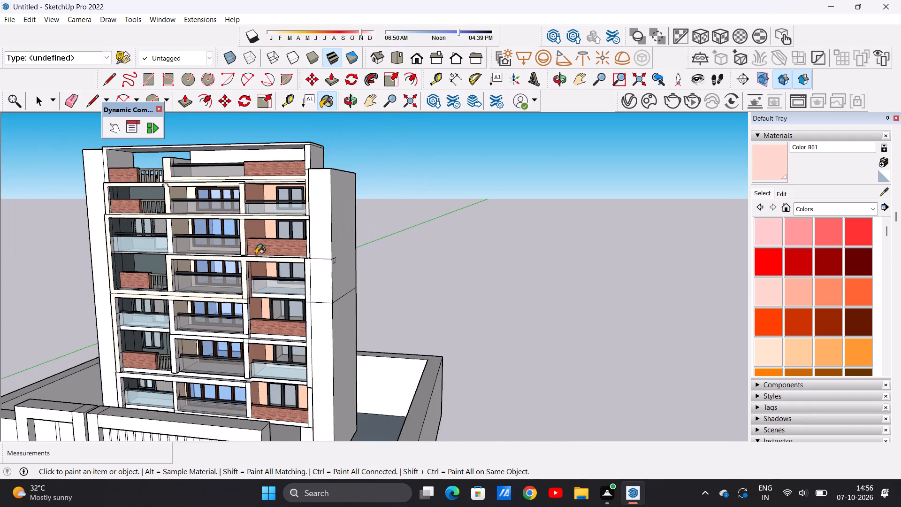
Paint the column between the glass-railed and middle balconies, plus the slab edge and top ledge below that middle balcony, with Color B01.
middle_click_drag(146, 262, 318, 356)
scroll(210, 279, "down", 5)
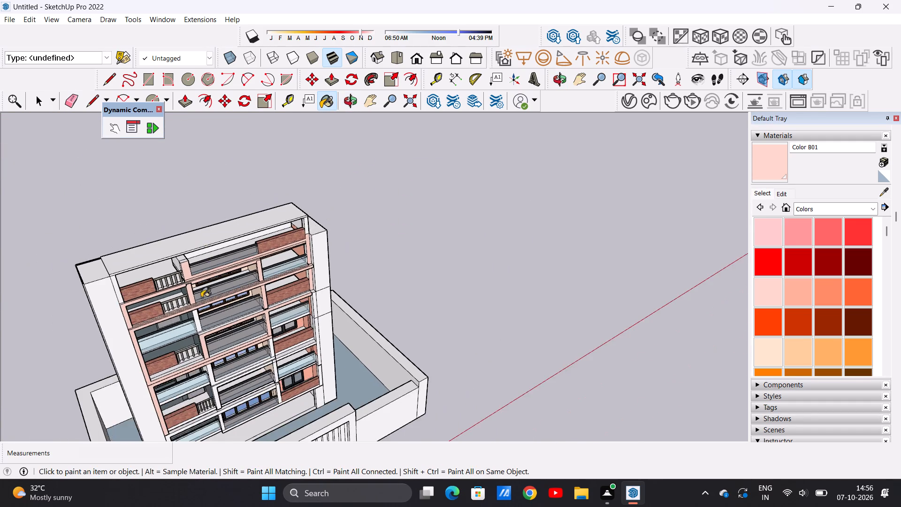
scroll(202, 298, "down", 4)
scroll(222, 405, "up", 10)
scroll(216, 361, "down", 7)
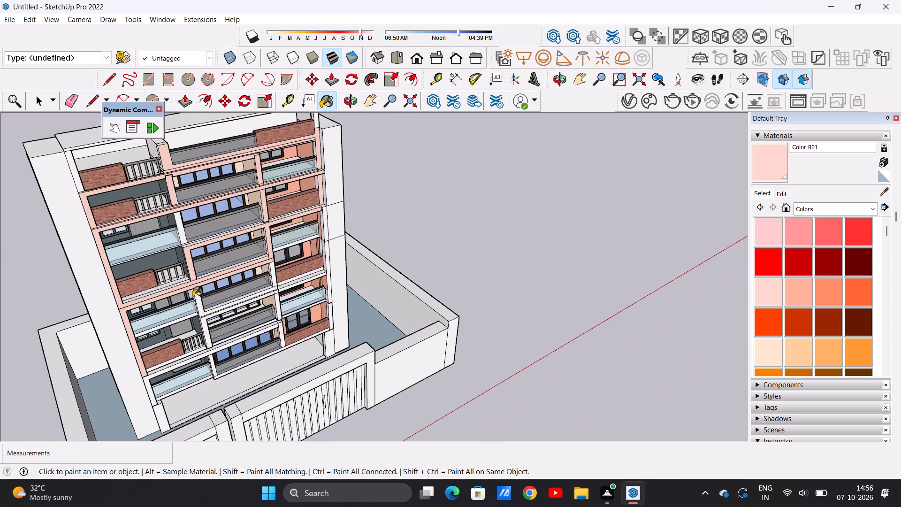
scroll(197, 261, "up", 9)
left_click(181, 236)
scroll(222, 264, "up", 4)
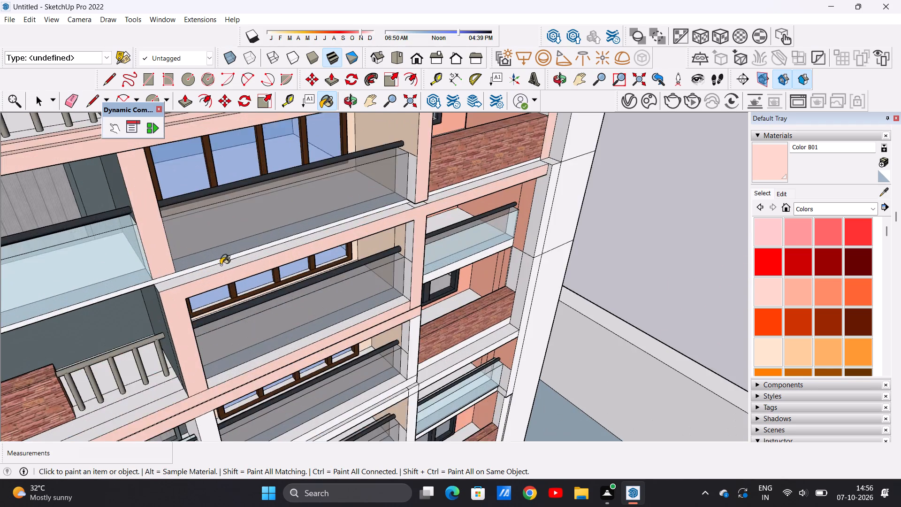
scroll(221, 265, "up", 5)
left_click(203, 269)
left_click(199, 259)
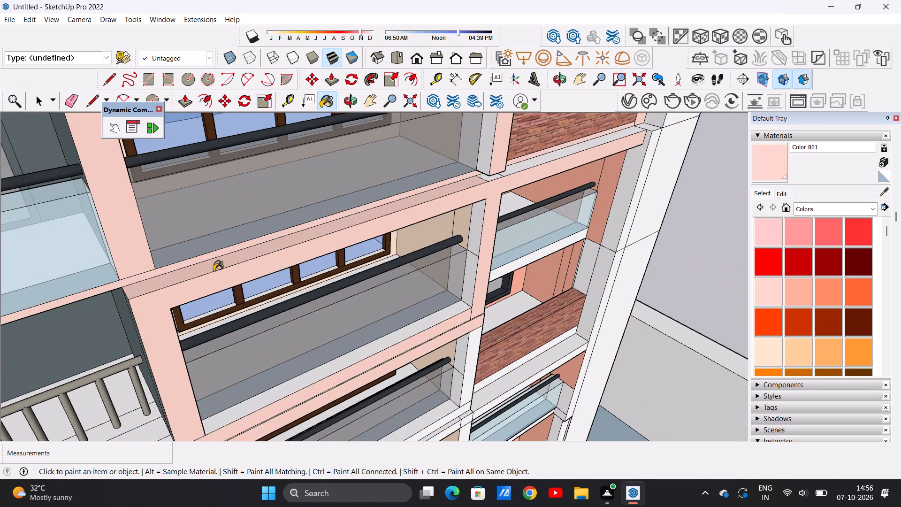
scroll(252, 273, "down", 13)
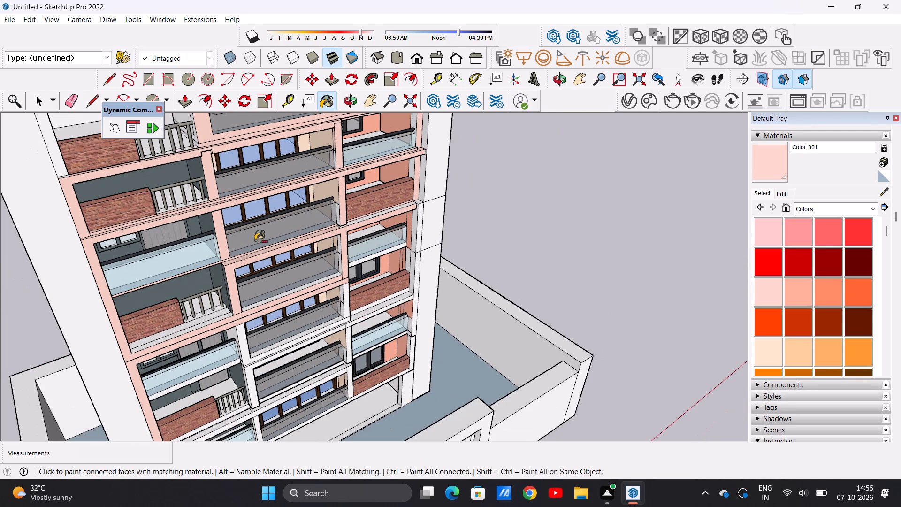
Undo the last paint fill.
key("z")
scroll(229, 280, "down", 4)
middle_click_drag(226, 283, 224, 273)
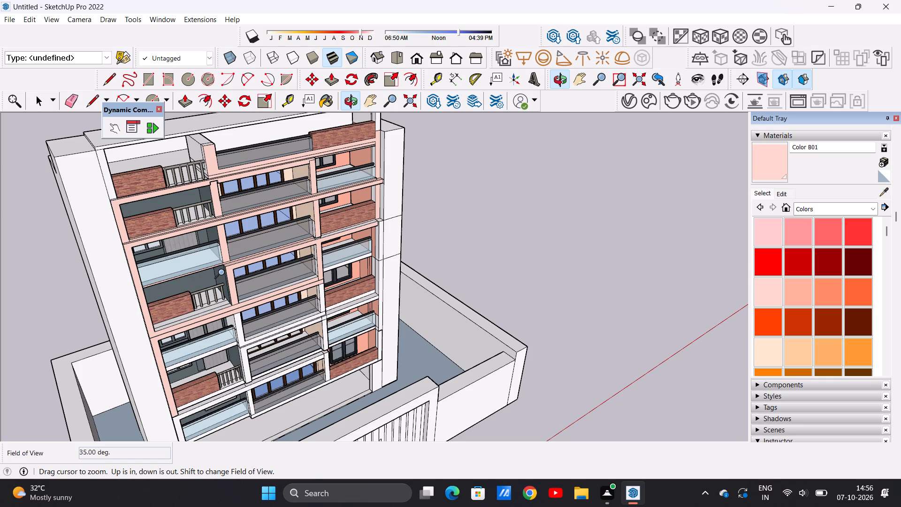
key("space")
key("ctrl+z")
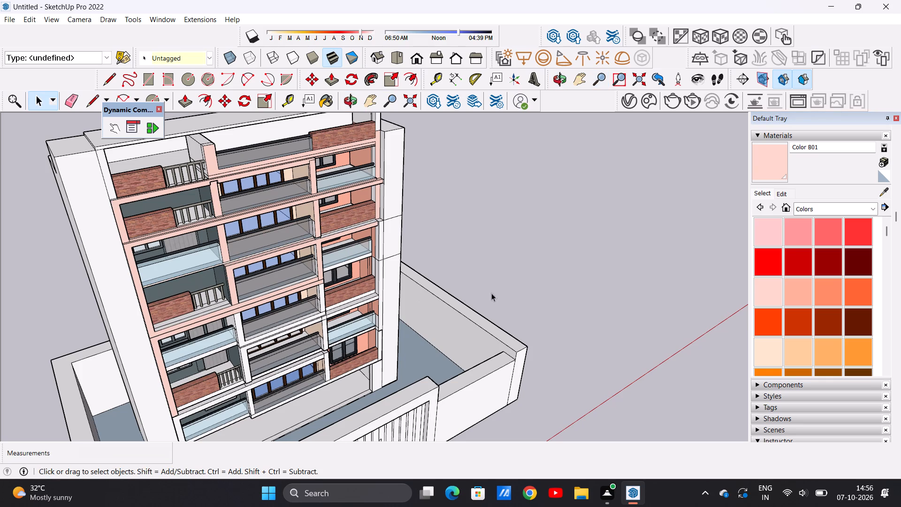
Paint the next lower middle balcony's front frame face and the outer side face of its column beside the glass-railed balcony with Color B01.
left_click(771, 161)
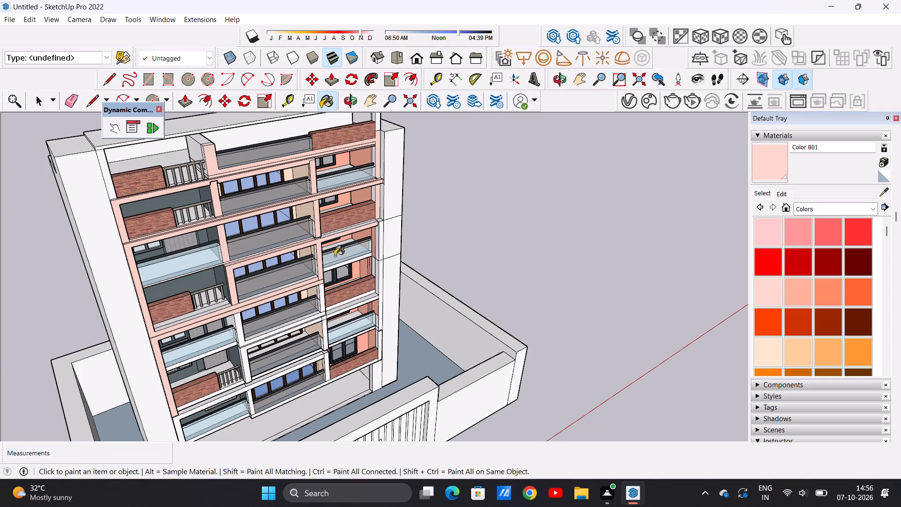
scroll(328, 284, "up", 13)
scroll(322, 269, "down", 9)
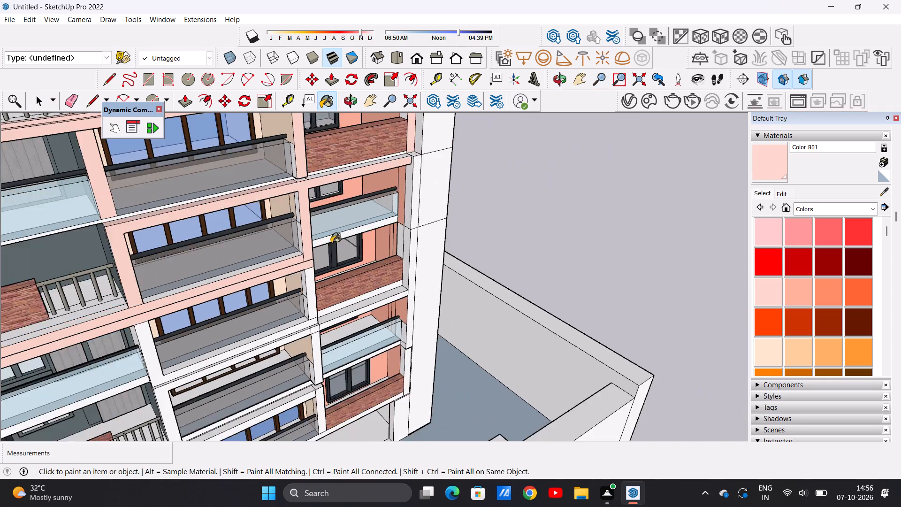
scroll(331, 243, "down", 3)
middle_click_drag(339, 305, 335, 264)
scroll(163, 356, "up", 5)
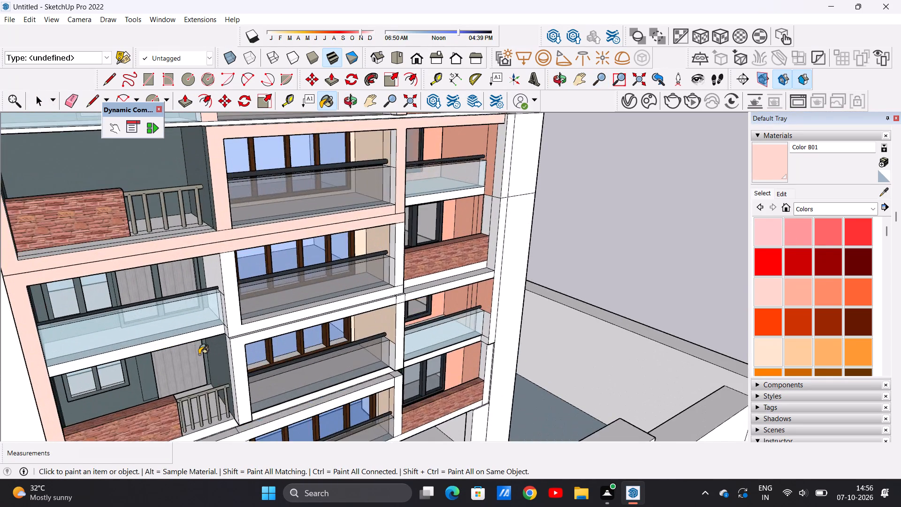
scroll(199, 354, "up", 5)
scroll(187, 346, "down", 7)
scroll(228, 330, "up", 6)
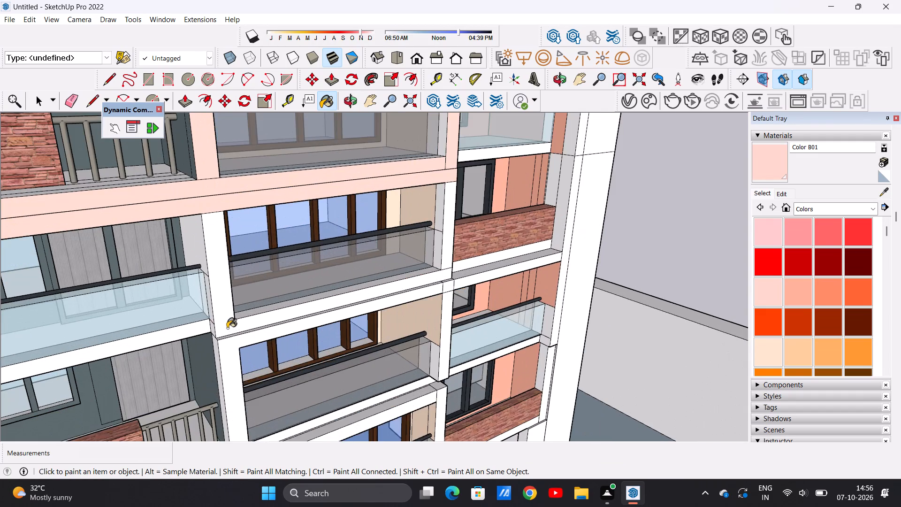
left_click(227, 328)
left_click(247, 313)
middle_click_drag(209, 309, 255, 314)
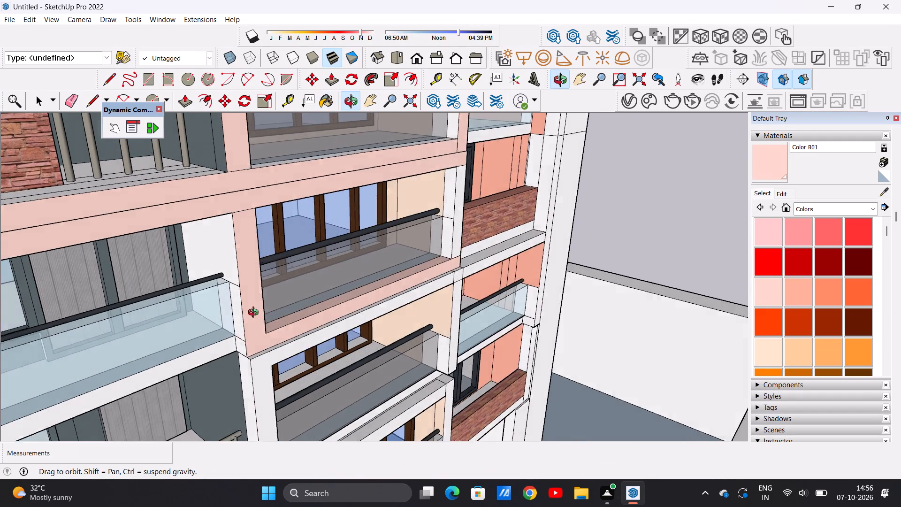
middle_click_drag(255, 314, 261, 315)
scroll(253, 315, "up", 4)
left_click(235, 316)
left_click(242, 361)
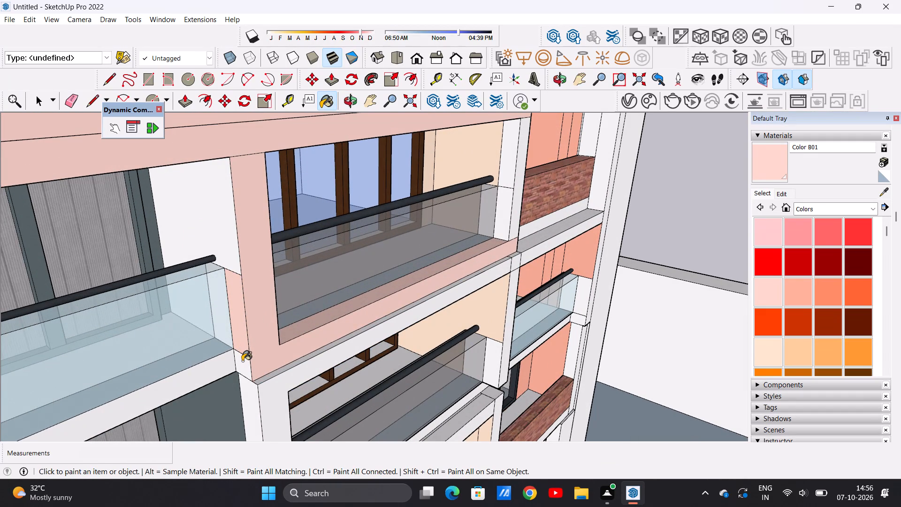
Paint the front and inner side faces of the same middle balcony's other column with Color B01.
scroll(189, 301, "down", 8)
scroll(369, 290, "up", 6)
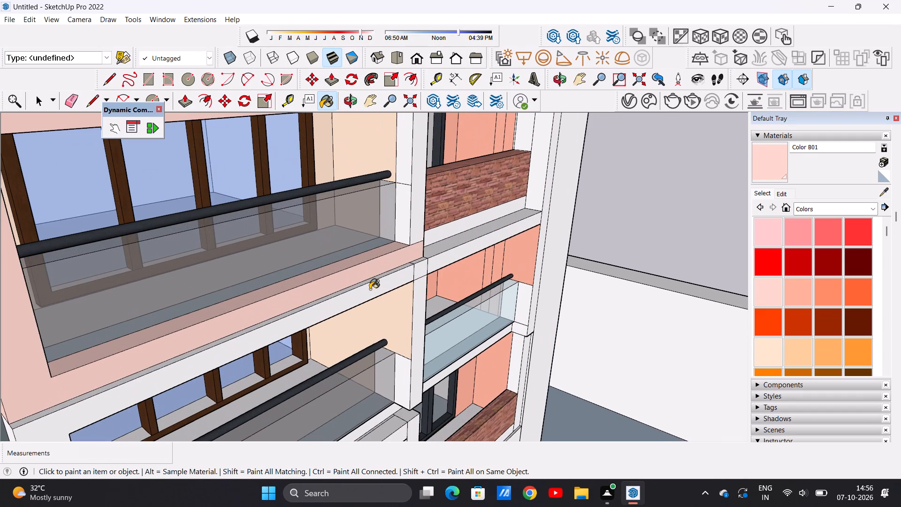
left_click(418, 200)
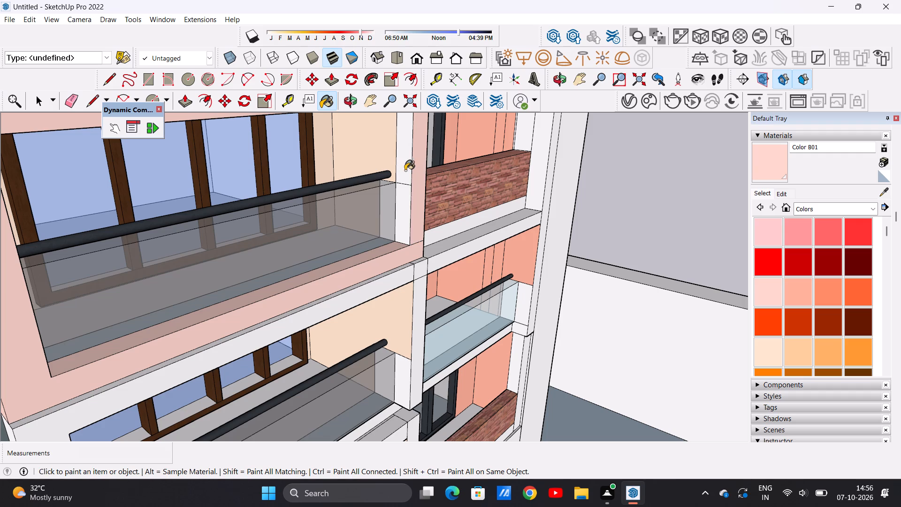
left_click(405, 170)
scroll(333, 253, "down", 5)
Paint the slab edge, top ledge and beam face below the adjacent brick-parapet end balcony with Color B01.
middle_click_drag(401, 263, 326, 256)
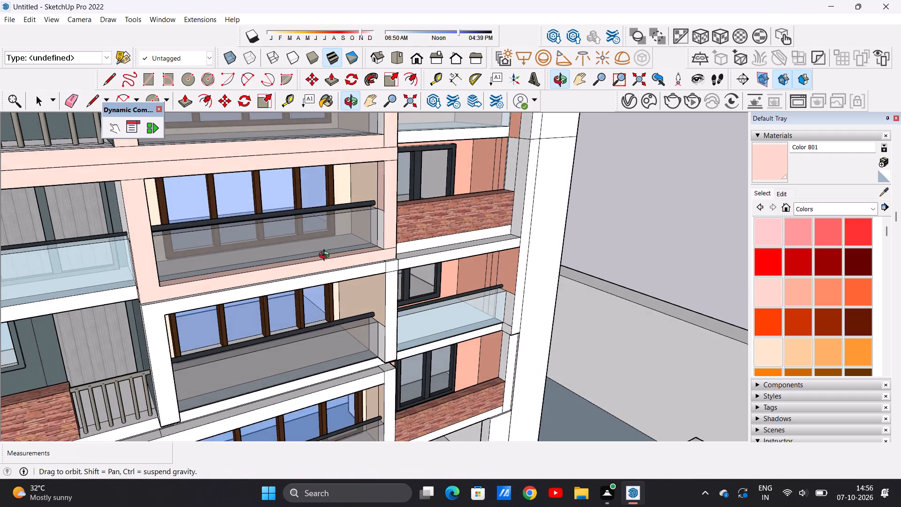
middle_click_drag(326, 256, 321, 256)
scroll(451, 246, "up", 5)
left_click(414, 246)
left_click(415, 259)
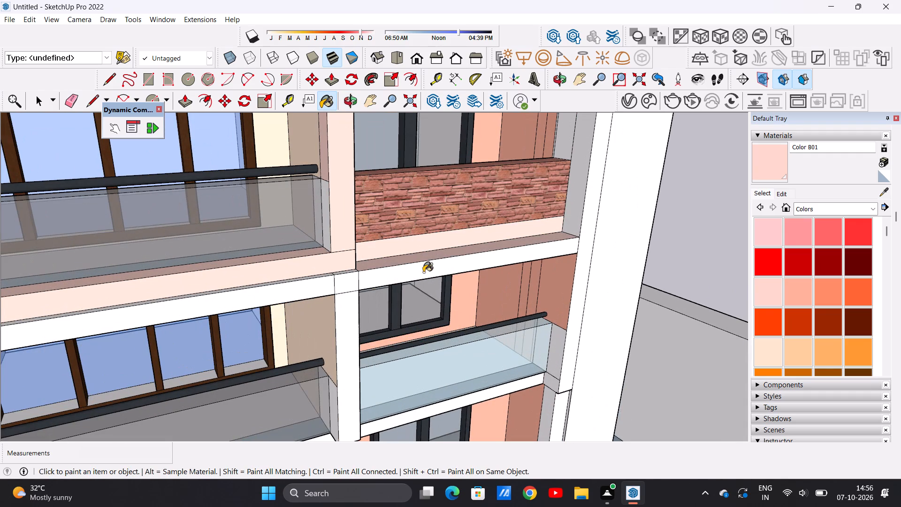
left_click(423, 272)
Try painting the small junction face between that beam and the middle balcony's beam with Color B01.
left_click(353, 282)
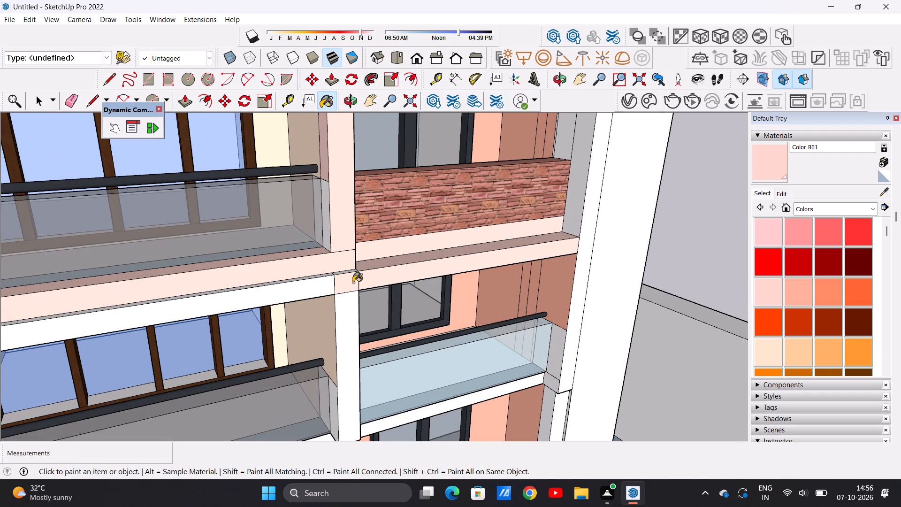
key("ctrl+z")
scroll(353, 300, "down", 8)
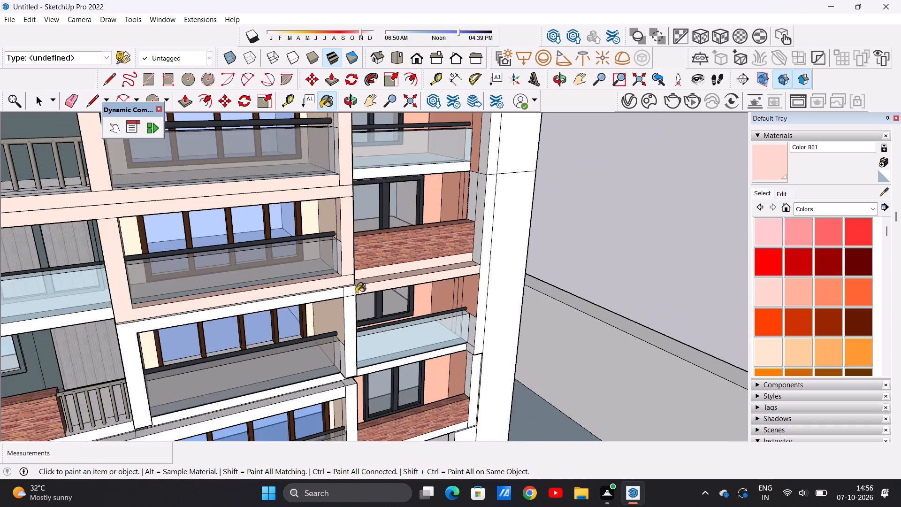
Paint the front faces of both columns and the top beam of the next lower middle balcony with Color B01.
scroll(356, 293, "down", 14)
middle_click_drag(351, 297, 229, 278)
scroll(382, 300, "up", 4)
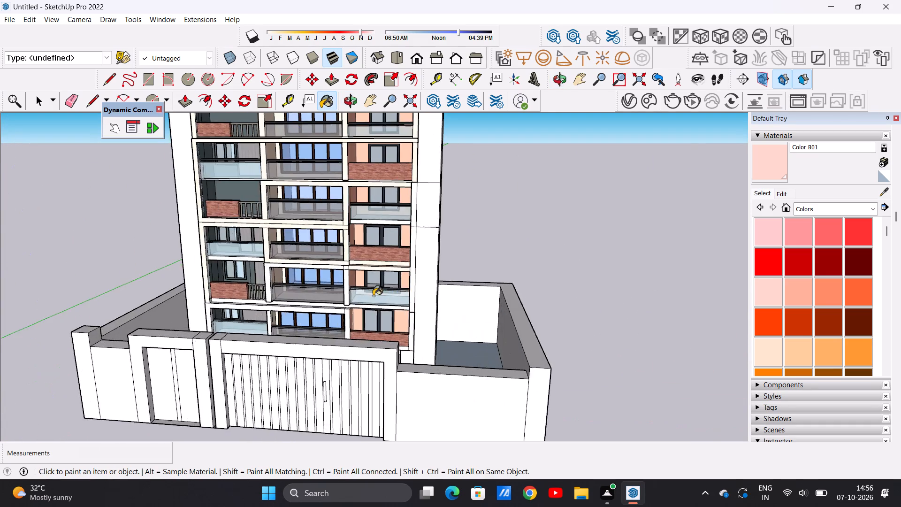
scroll(373, 296, "up", 13)
left_click(334, 284)
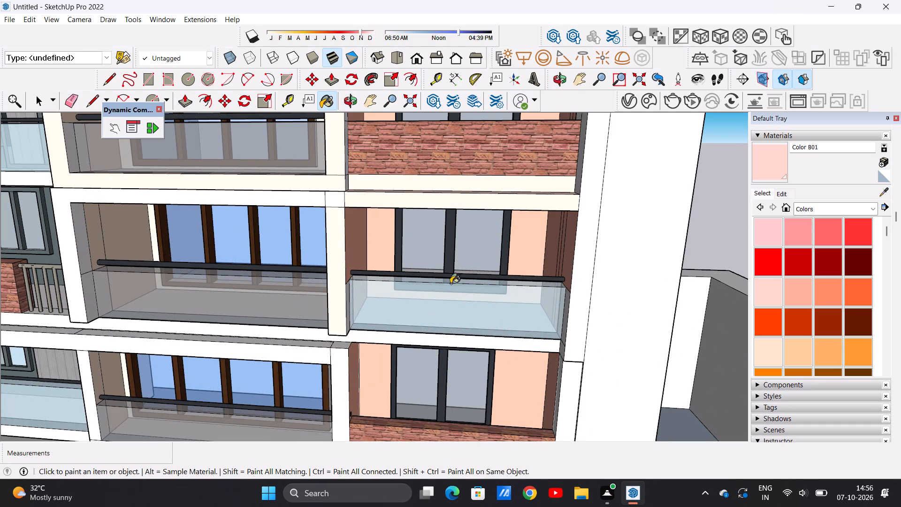
scroll(195, 291, "down", 6)
scroll(84, 280, "up", 4)
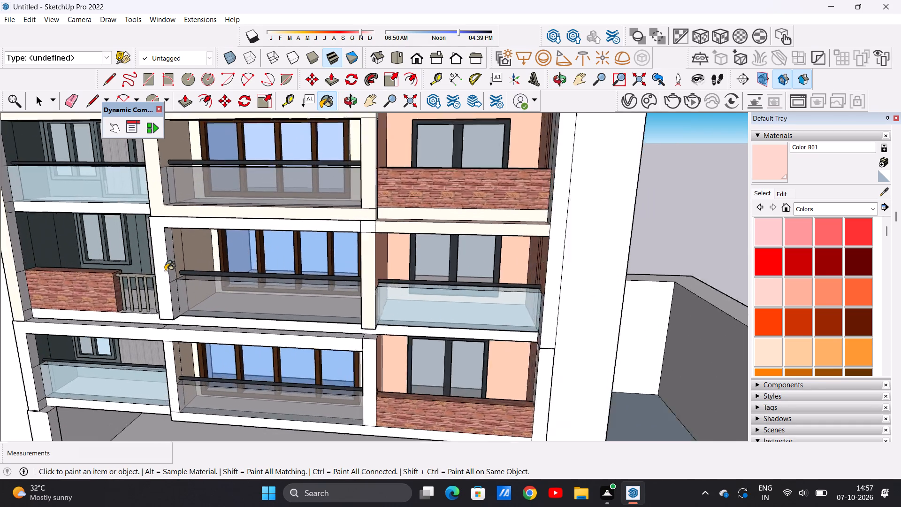
scroll(165, 271, "up", 2)
left_click(153, 269)
left_click(171, 236)
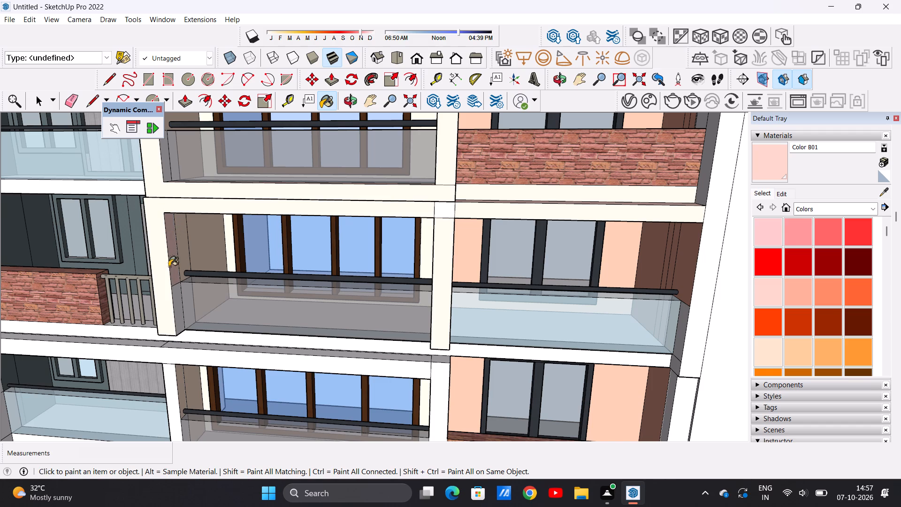
Paint the small junction face between that middle balcony's beam and the glass-railed end balcony's beam with Color B01.
scroll(182, 271, "down", 4)
middle_click_drag(232, 283, 376, 277)
scroll(410, 230, "up", 3)
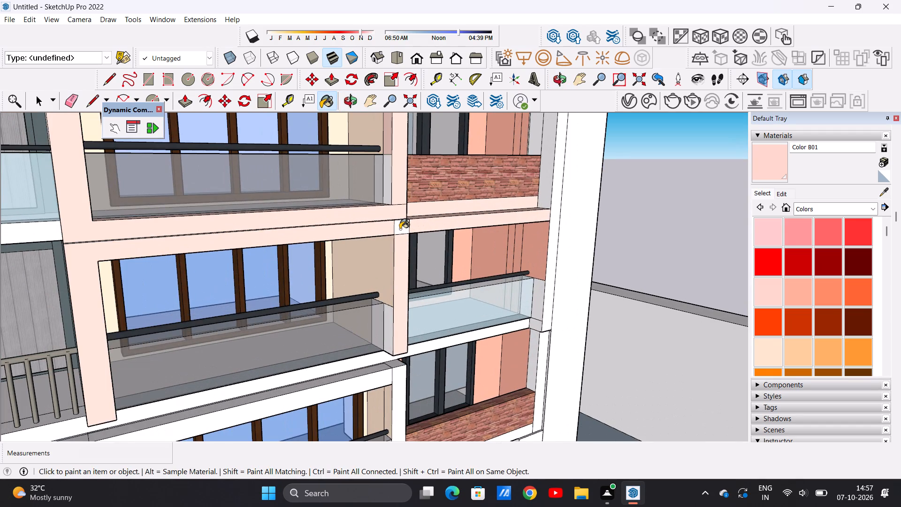
left_click(400, 229)
Paint the outer side face of the middle balcony's column beside the brick-parapet and metal-railed balcony with Color B01.
scroll(358, 303, "down", 7)
middle_click_drag(435, 307, 422, 286)
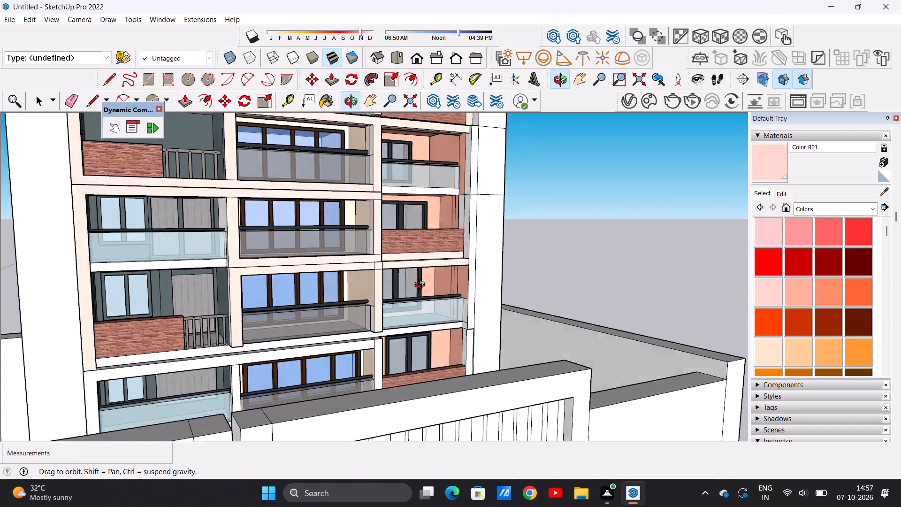
middle_click_drag(422, 286, 429, 289)
scroll(238, 325, "up", 2)
middle_click_drag(219, 309, 271, 311)
scroll(258, 310, "up", 5)
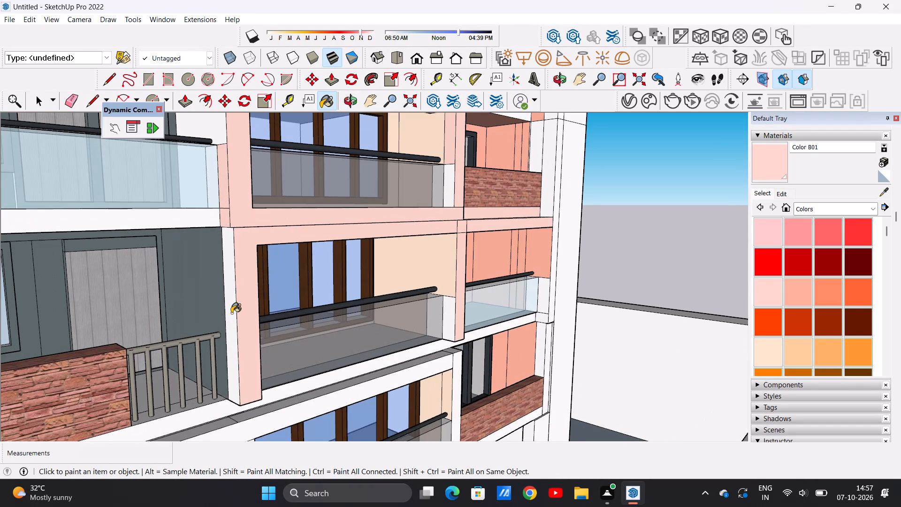
left_click(231, 313)
Paint the slab edge below the glass-railed end balcony, directly above the brick-parapet and metal-railed balcony, with Color B01.
scroll(232, 303, "down", 14)
middle_click_drag(225, 311, 217, 318)
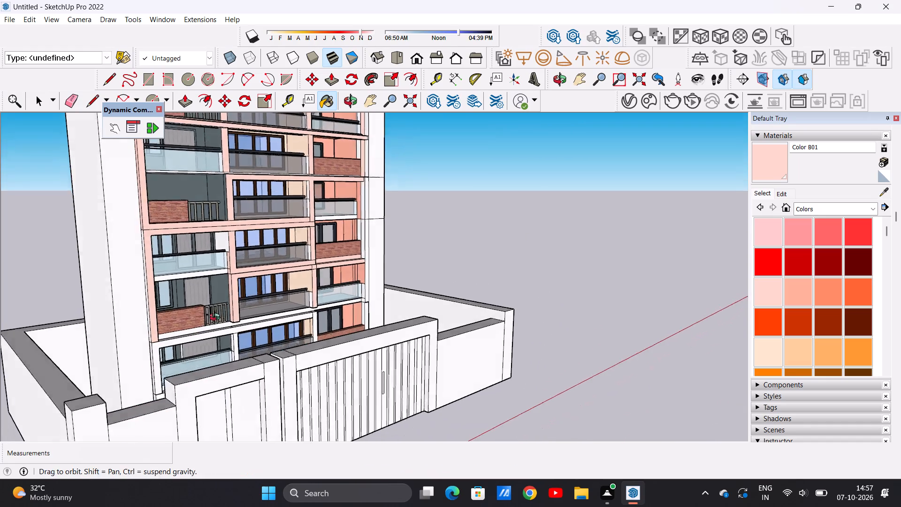
middle_click_drag(217, 318, 200, 346)
scroll(189, 285, "up", 10)
left_click(165, 274)
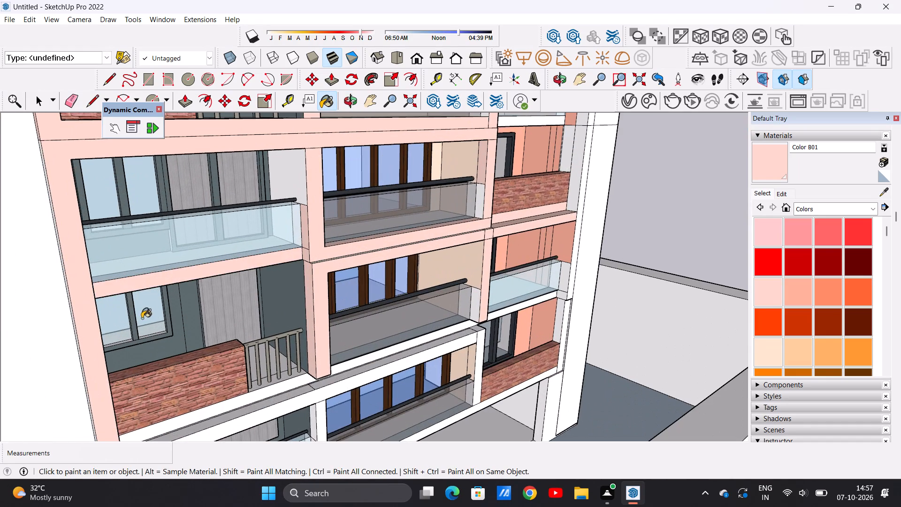
Paint the lowest floor's front frame beam, the ledge above it and the brick-parapet balcony's slab edge with Color B01.
scroll(148, 309, "down", 8)
scroll(176, 369, "up", 10)
left_click(140, 369)
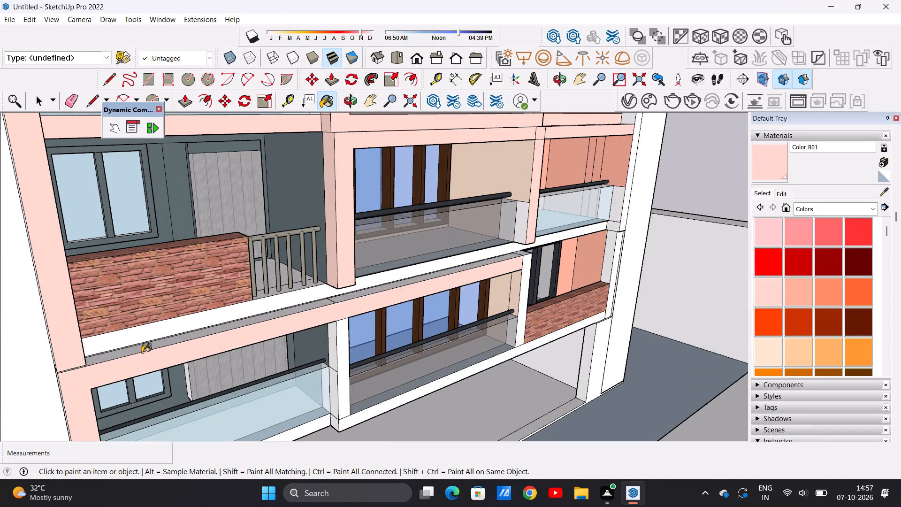
left_click(137, 349)
left_click(135, 334)
Paint the lowest middle balcony's column faces beside the glass-railed balcony and its bottom slab edge with Color B01.
scroll(283, 312, "down", 4)
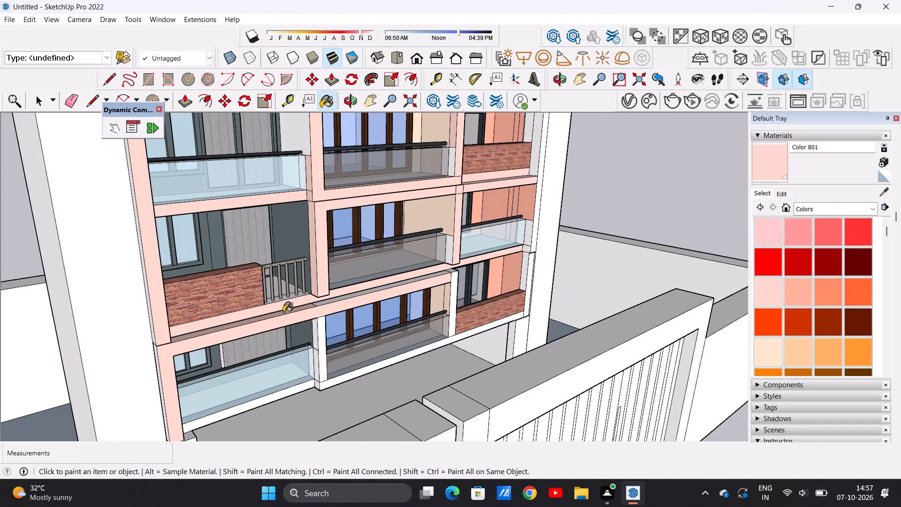
scroll(283, 312, "down", 9)
scroll(243, 286, "down", 3)
scroll(257, 336, "up", 10)
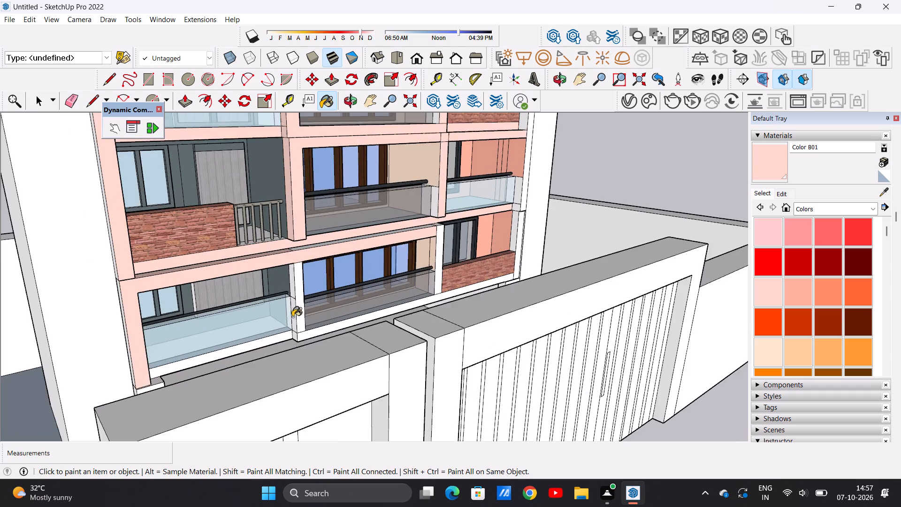
scroll(292, 317, "up", 3)
scroll(293, 317, "down", 1)
scroll(293, 317, "up", 4)
left_click(297, 304)
left_click(291, 270)
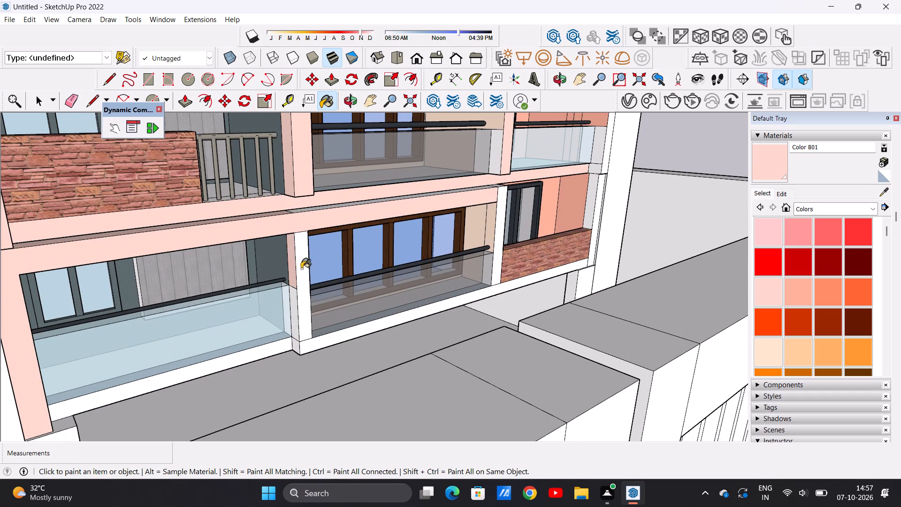
left_click(300, 268)
left_click(323, 345)
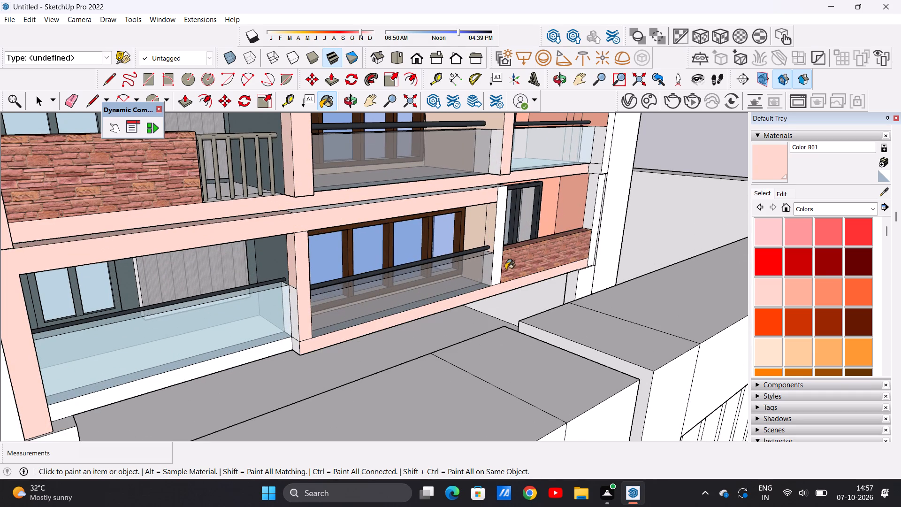
Paint the columns at both ends of the lowest brick-parapet end balcony with Color B01.
left_click(495, 263)
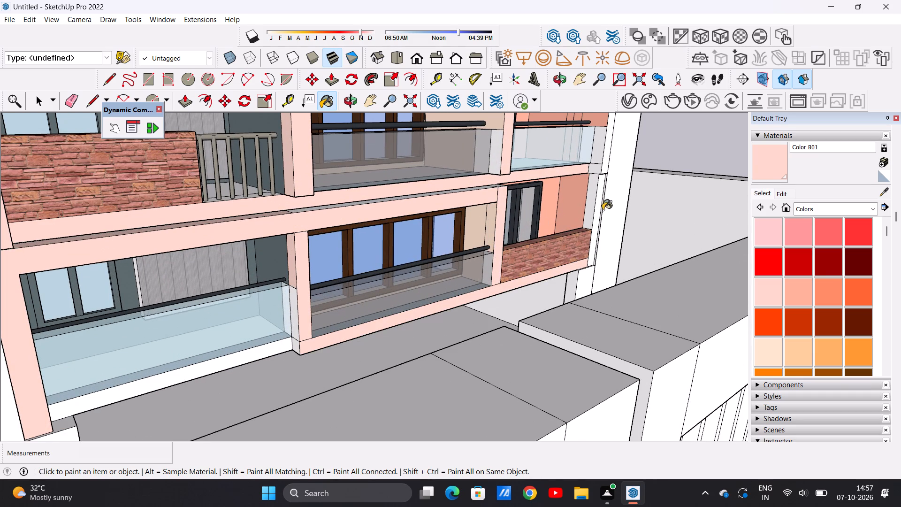
left_click(600, 212)
left_click(590, 210)
left_click(599, 210)
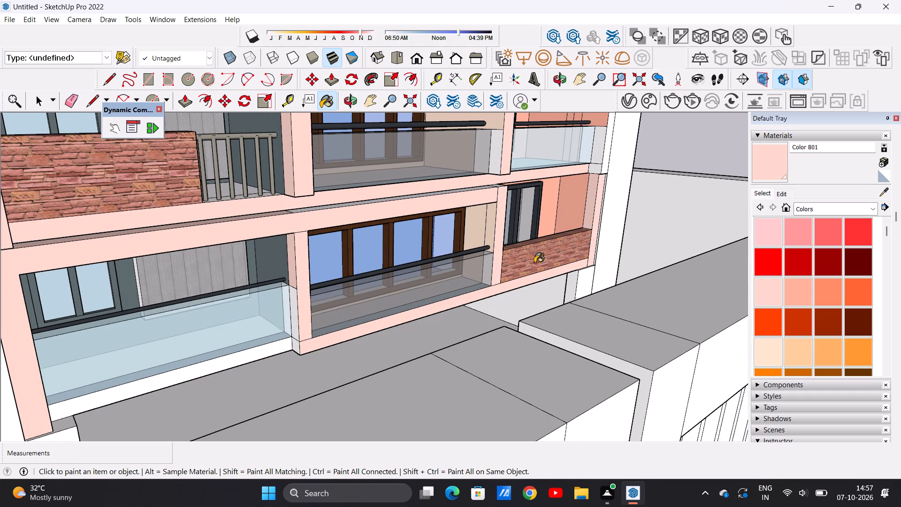
Paint the front, inner side and slab-junction faces of the end column beside the glass-railed balcony one floor up with Color B01.
scroll(530, 265, "down", 4)
scroll(598, 170, "up", 9)
left_click(567, 198)
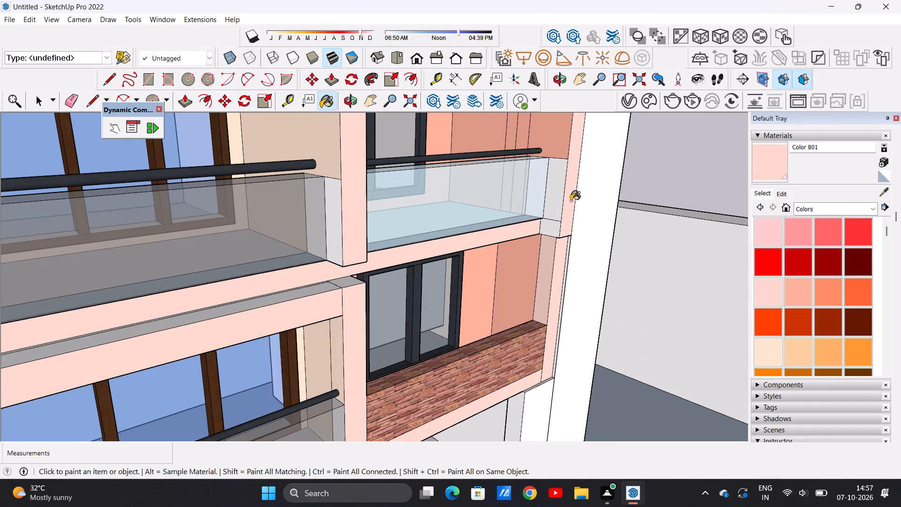
scroll(571, 209, "down", 2)
left_click(561, 201)
scroll(552, 219, "down", 1)
left_click(557, 225)
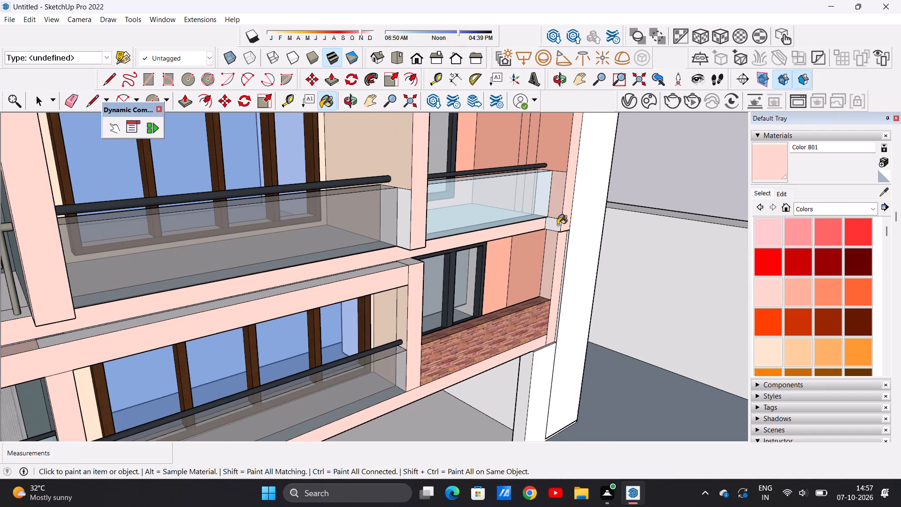
Paint the inner side faces of the opposite end column beside the lower brick-parapet and metal-railed balcony with Color B01.
scroll(527, 232, "down", 15)
middle_click_drag(488, 206, 202, 231)
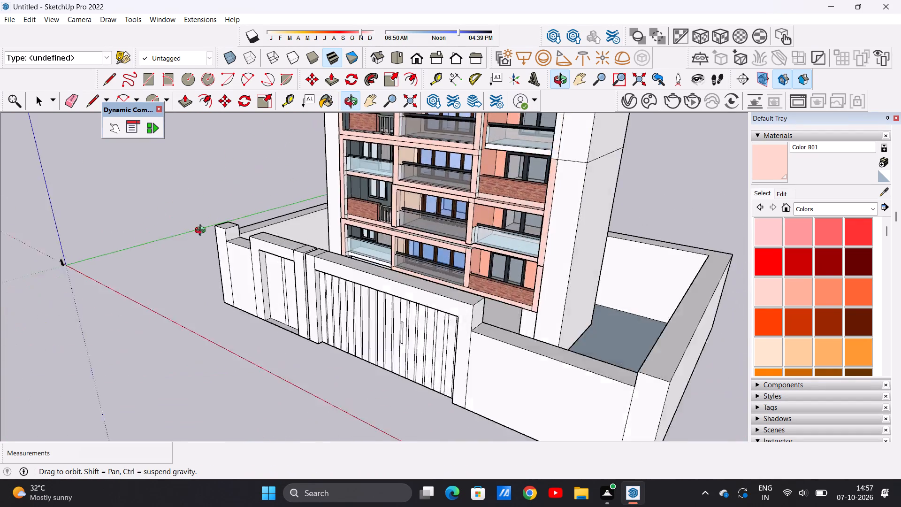
middle_click_drag(202, 231, 196, 272)
scroll(345, 190, "up", 19)
left_click(338, 199)
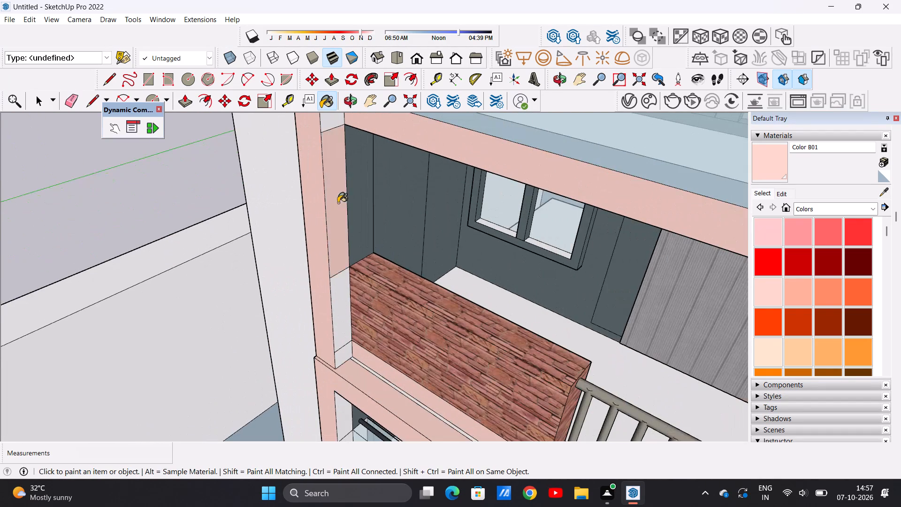
left_click(342, 306)
left_click(341, 355)
Paint the same end column's inner side faces beside the glass-railed balcony above with Color B01.
scroll(329, 318, "down", 6)
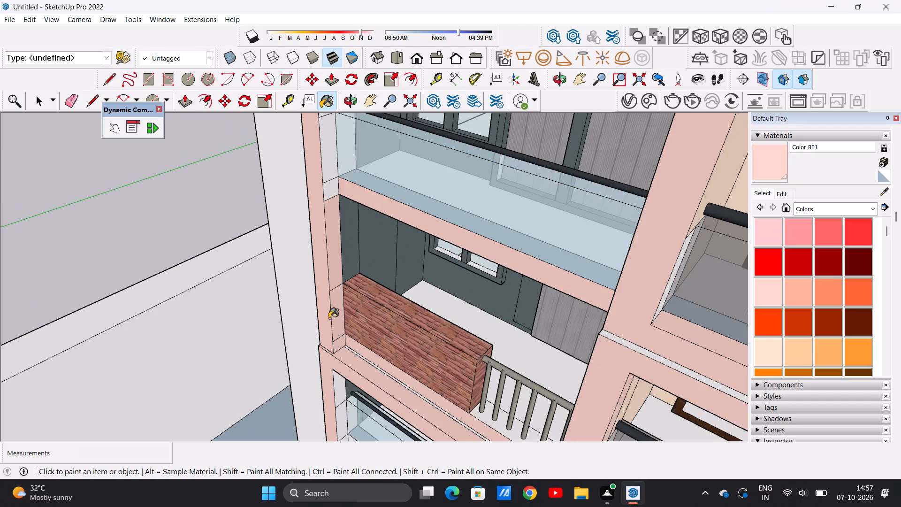
scroll(329, 318, "down", 5)
scroll(335, 221, "up", 6)
left_click(313, 214)
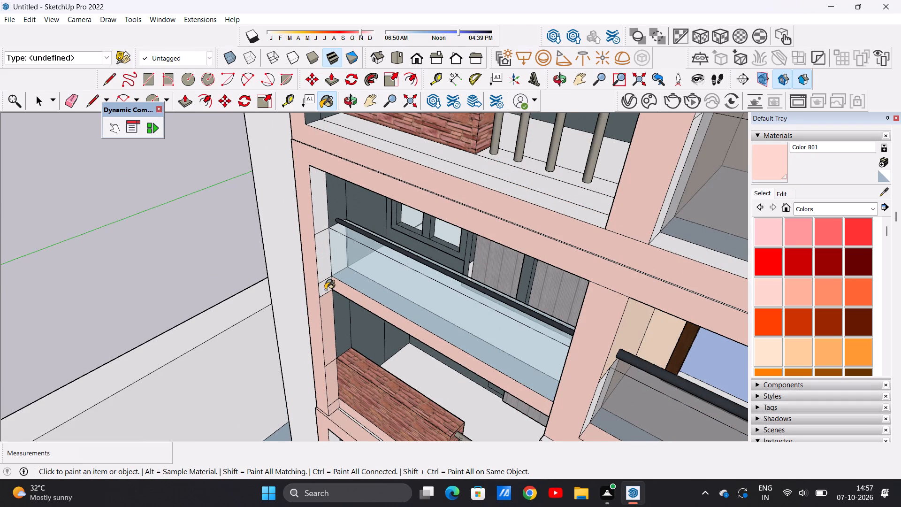
left_click(325, 290)
left_click(320, 212)
Paint the ledge surfaces in front of the next higher brick parapet with Color B01.
scroll(308, 282, "down", 8)
scroll(346, 221, "up", 2)
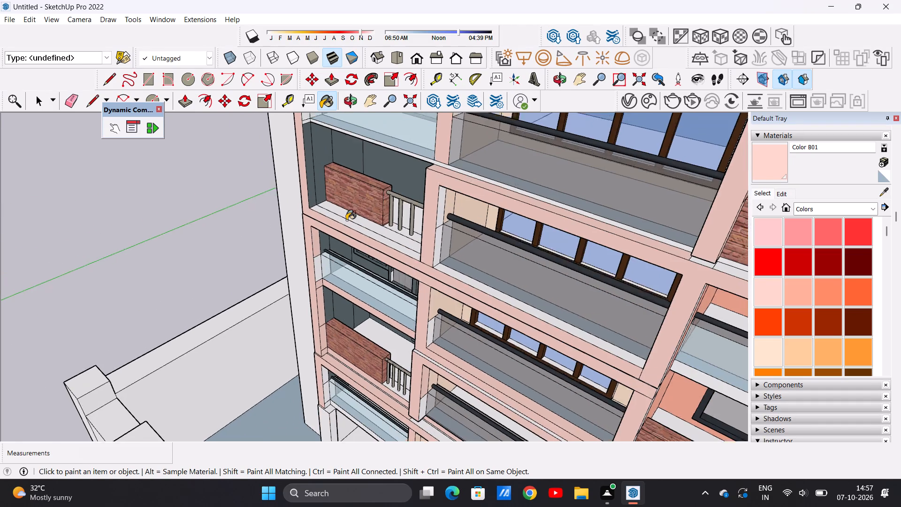
scroll(346, 220, "up", 17)
left_click(333, 230)
left_click(375, 220)
Paint the side faces of the middle balcony columns facing the end balconies, including the slab junction between floors, with Color B01.
scroll(296, 266, "down", 3)
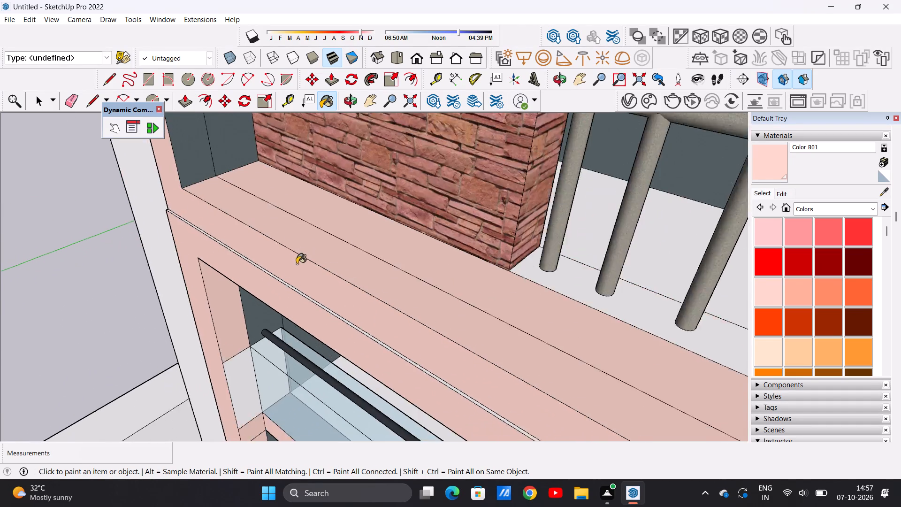
scroll(297, 264, "down", 20)
scroll(297, 264, "down", 2)
middle_click_drag(297, 285, 448, 196)
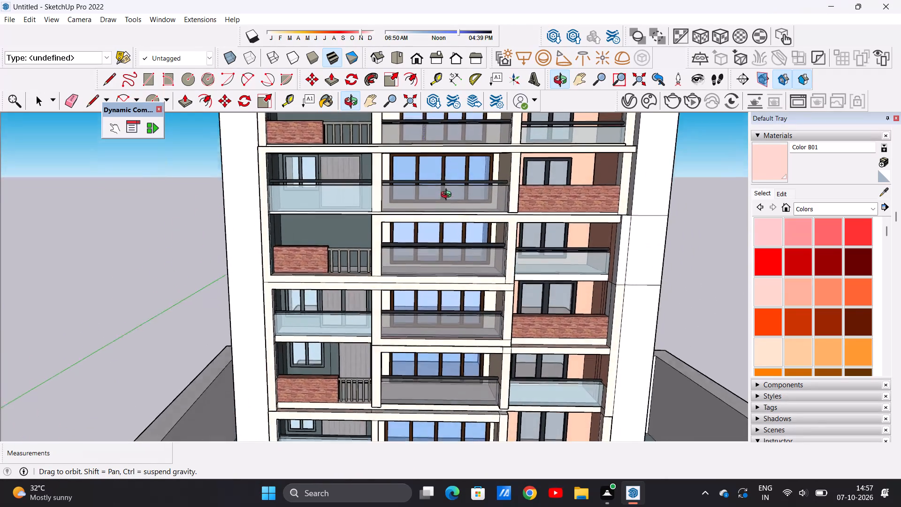
middle_click_drag(448, 196, 449, 190)
scroll(294, 264, "down", 10)
middle_click_drag(367, 305, 250, 282)
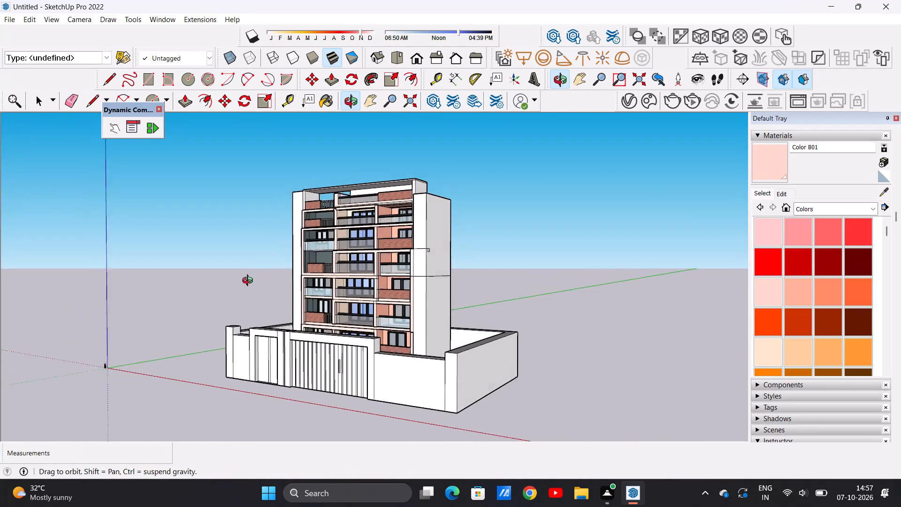
middle_click_drag(250, 282, 229, 287)
scroll(386, 255, "up", 13)
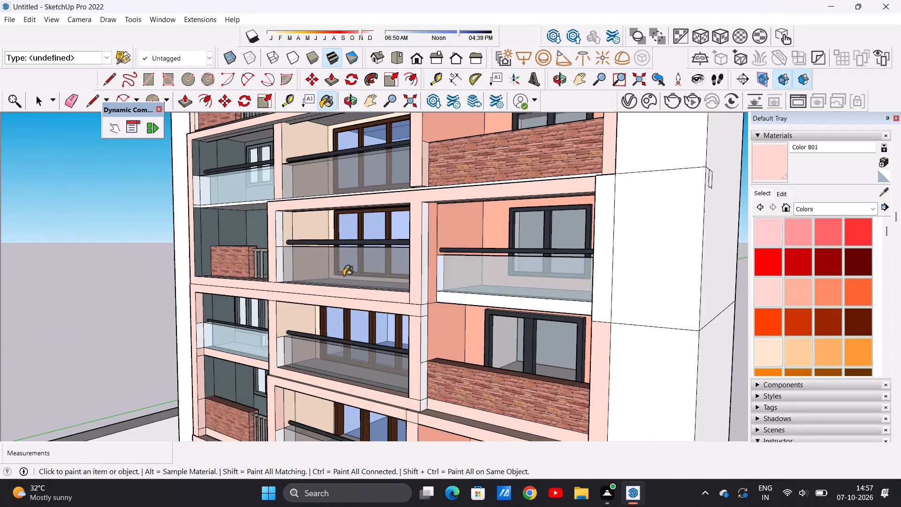
scroll(353, 285, "down", 6)
middle_click_drag(399, 287, 347, 295)
scroll(397, 256, "up", 10)
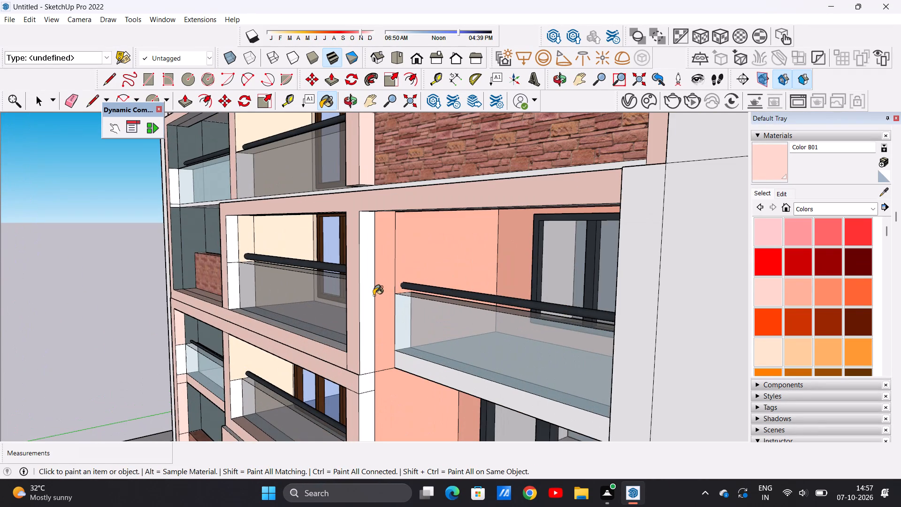
left_click(372, 297)
left_click(364, 388)
left_click(362, 412)
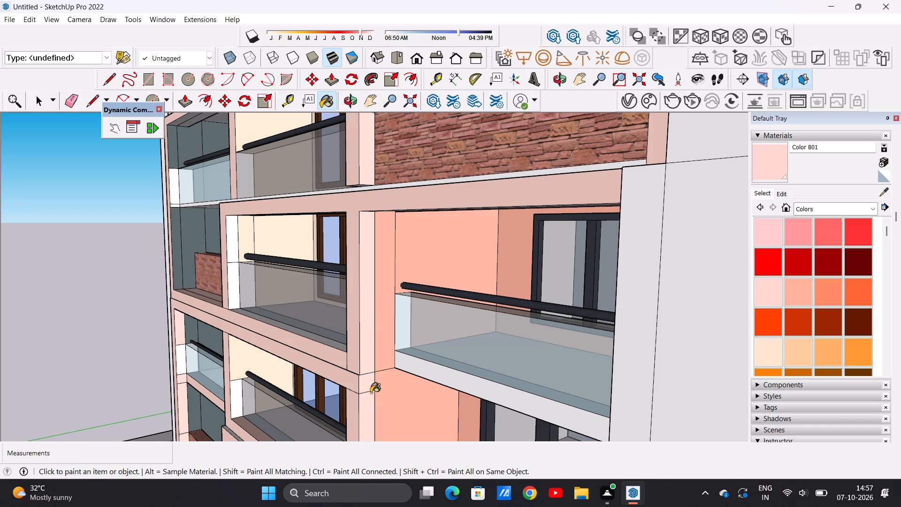
Paint the end column's front face beside the glass-railed balcony and the ledge strip below the brick parapet with Color B01.
scroll(382, 315, "down", 13)
scroll(459, 297, "up", 12)
left_click(453, 303)
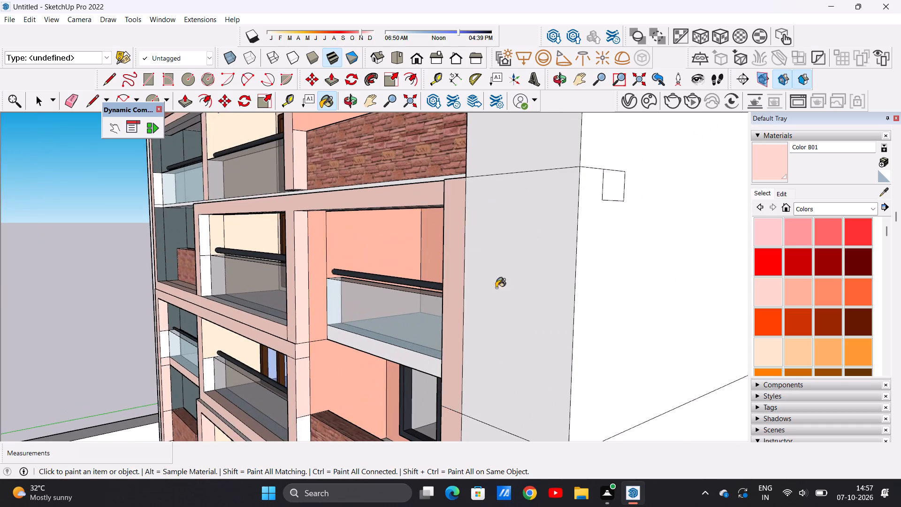
scroll(507, 282, "down", 6)
scroll(471, 213, "up", 12)
left_click(475, 221)
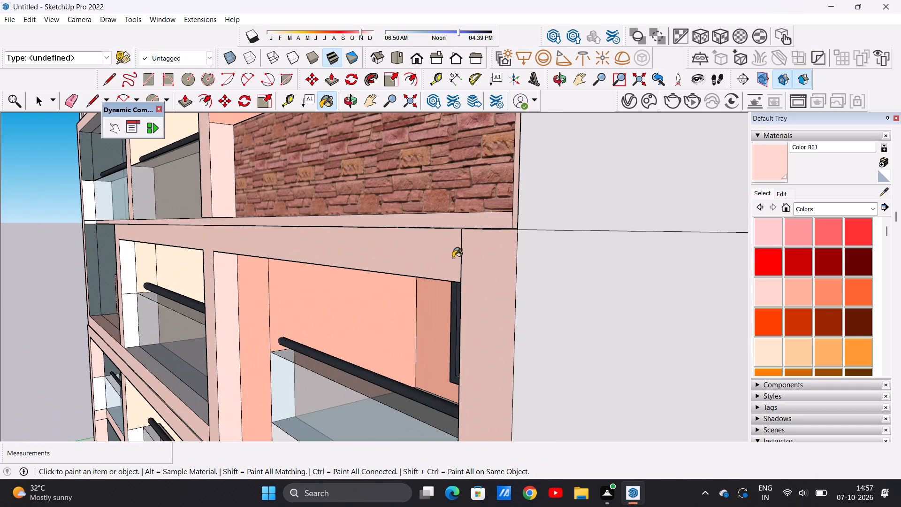
Paint the outer side faces of the opposite end column on the lower floors with Color B01.
scroll(453, 270, "down", 20)
scroll(453, 270, "down", 10)
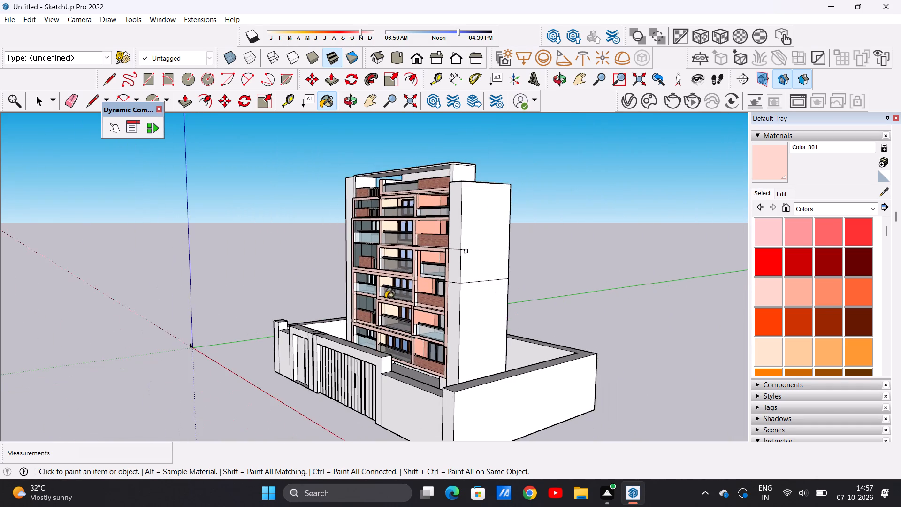
middle_click_drag(390, 310, 548, 320)
middle_click_drag(302, 261, 569, 279)
scroll(371, 319, "up", 11)
left_click(341, 308)
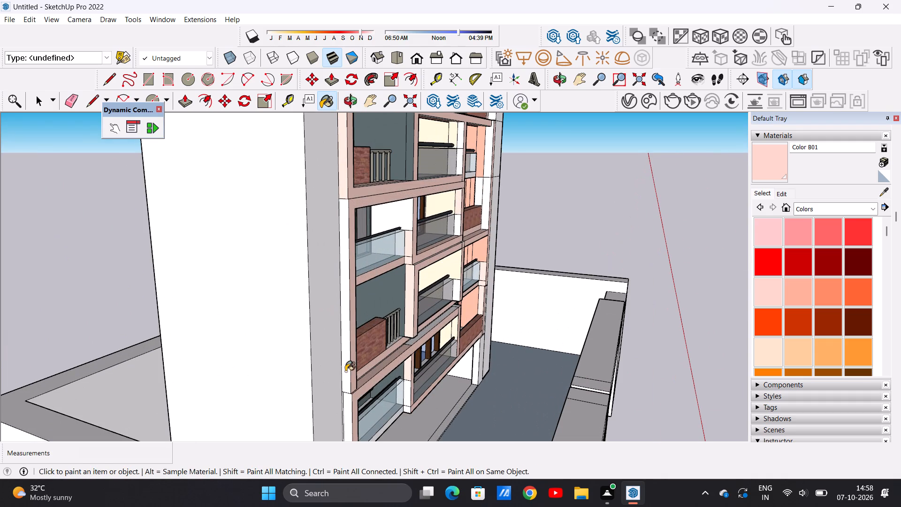
left_click(348, 408)
left_click(343, 358)
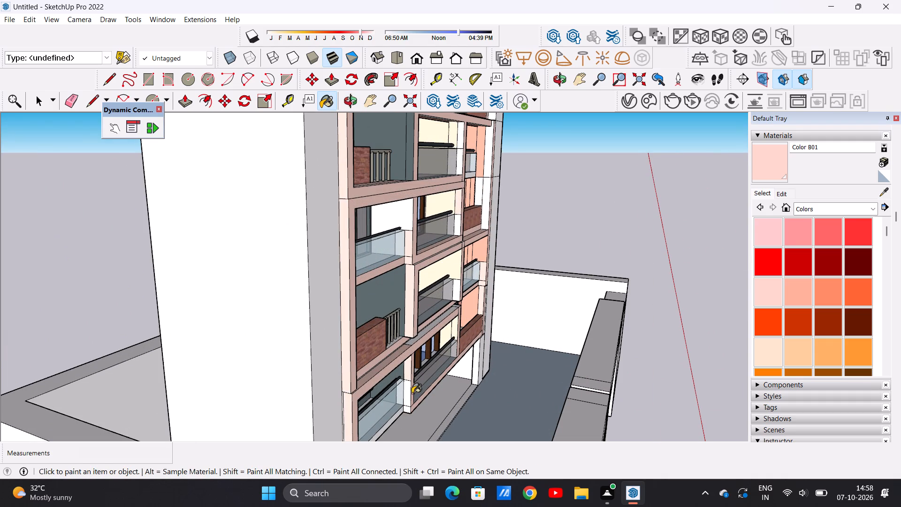
scroll(483, 366, "up", 7)
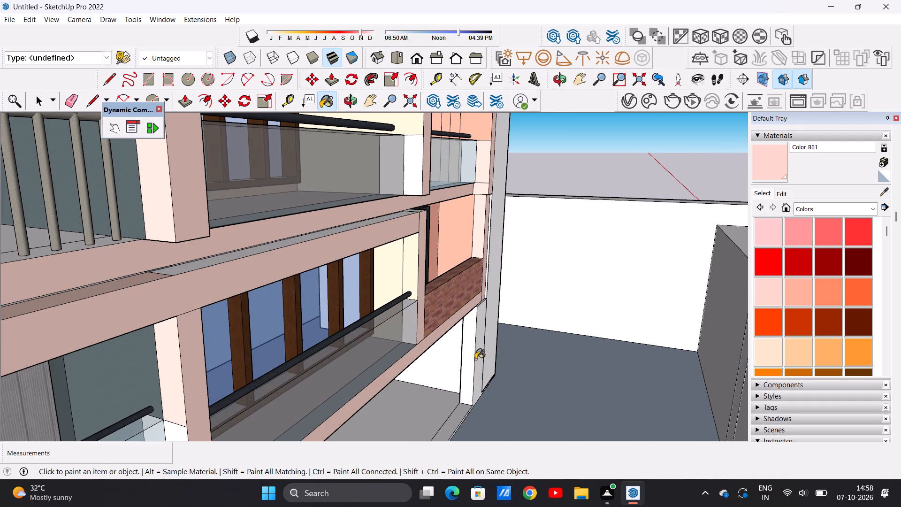
Paint the front and inner side faces of the ground-level column below the brick parapet with Formica Graystone from Synthetic Surfaces.
scroll(461, 330, "down", 19)
middle_click_drag(311, 269, 288, 269)
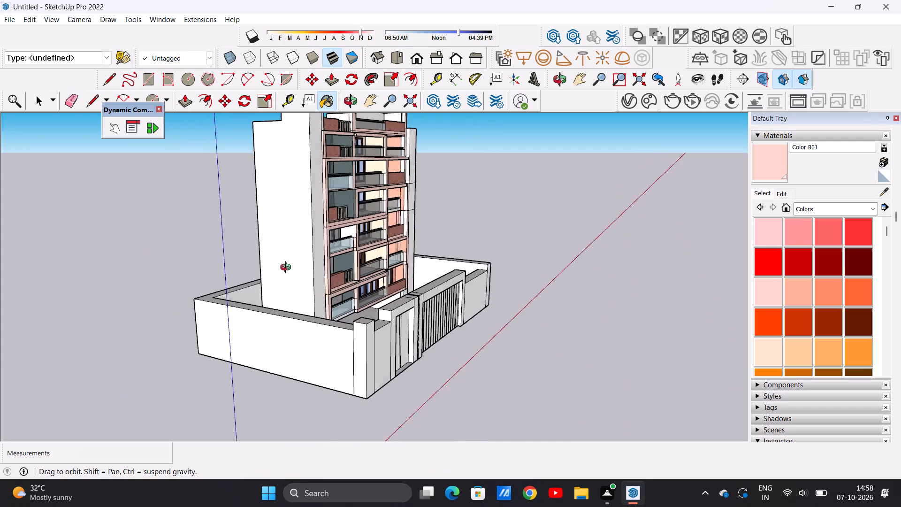
middle_click_drag(288, 269, 58, 301)
scroll(475, 308, "up", 5)
middle_click_drag(458, 315, 466, 358)
scroll(462, 331, "up", 3)
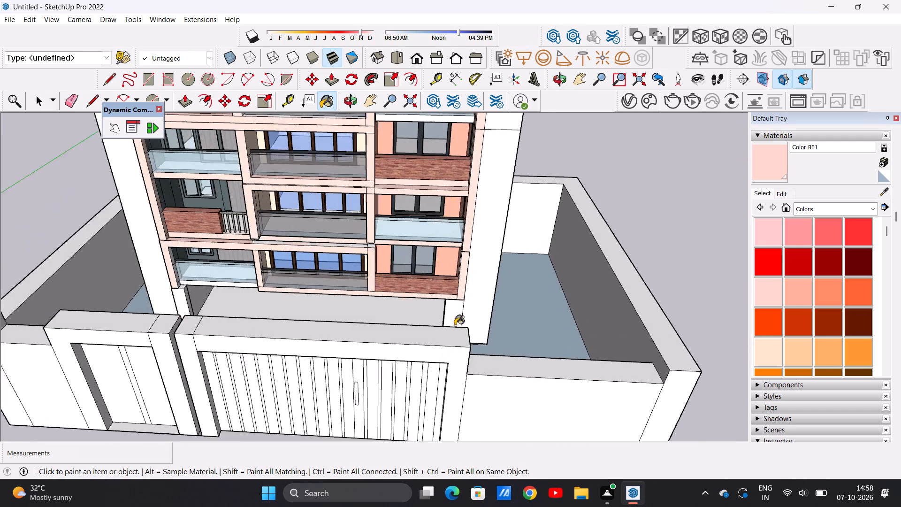
scroll(455, 325, "up", 4)
middle_click_drag(438, 322, 551, 312)
scroll(411, 301, "up", 5)
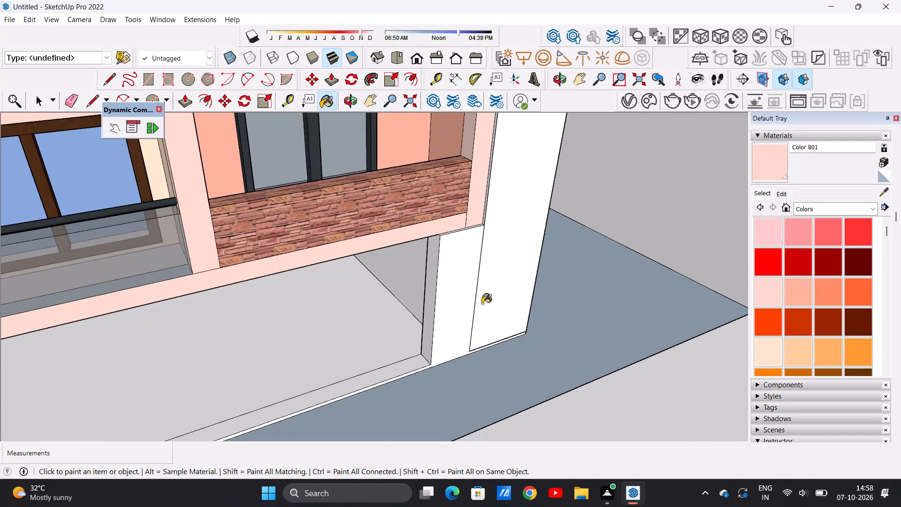
left_click(872, 207)
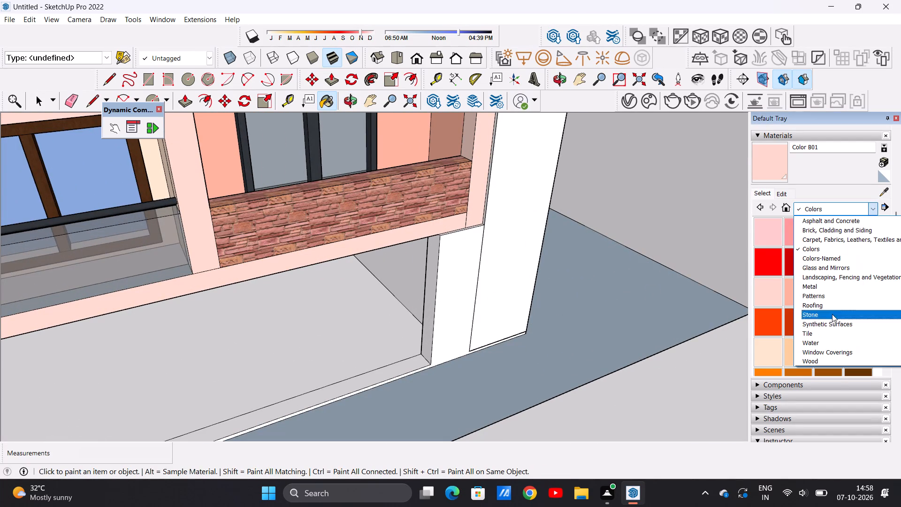
left_click(819, 322)
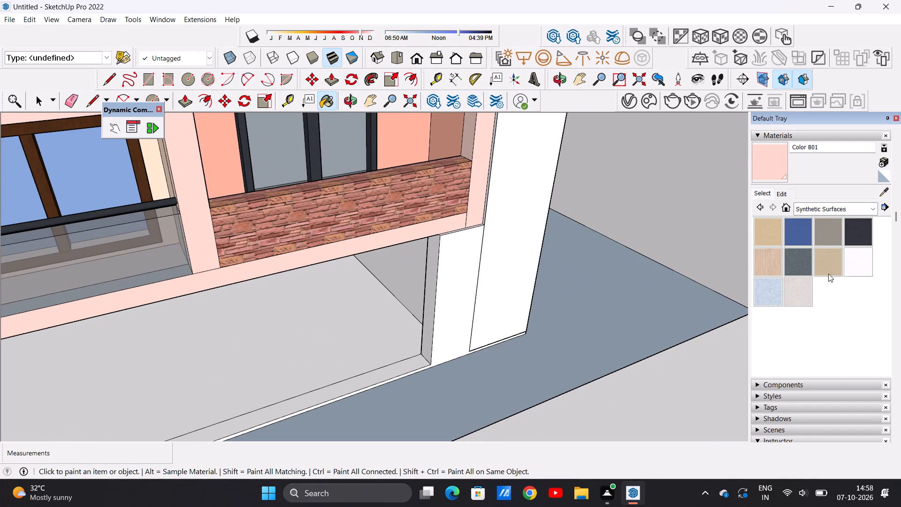
left_click(838, 233)
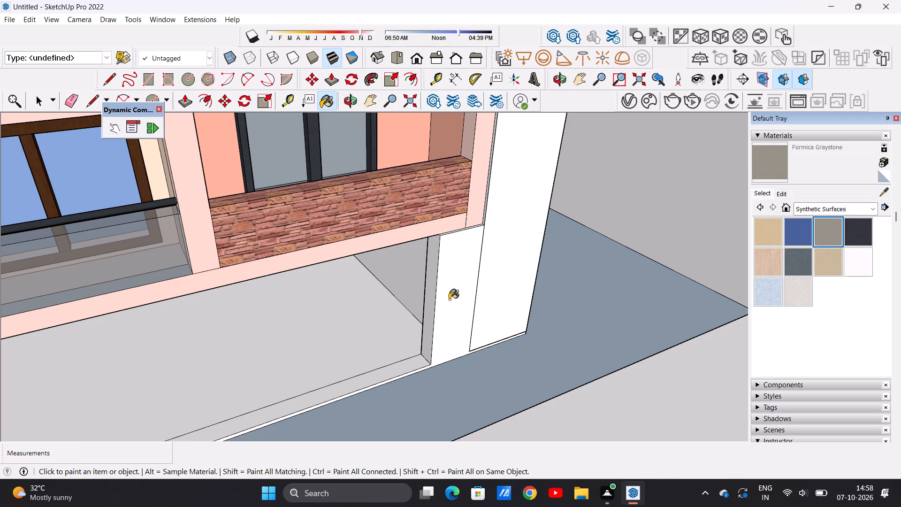
left_click(448, 300)
left_click(431, 296)
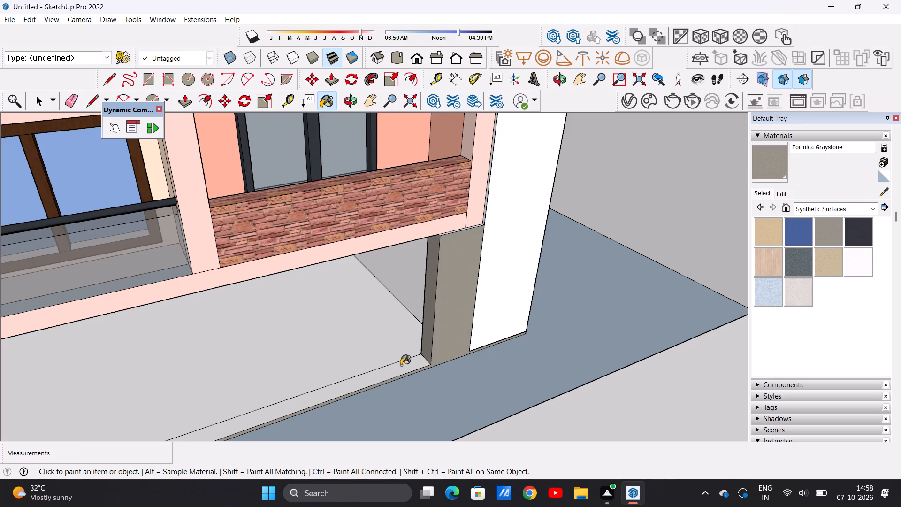
Paint the ground-level slab's edge strip and floor, plus the base surface at its opposite end, with Formica Graystone.
left_click(401, 365)
left_click(380, 333)
scroll(373, 347, "down", 5)
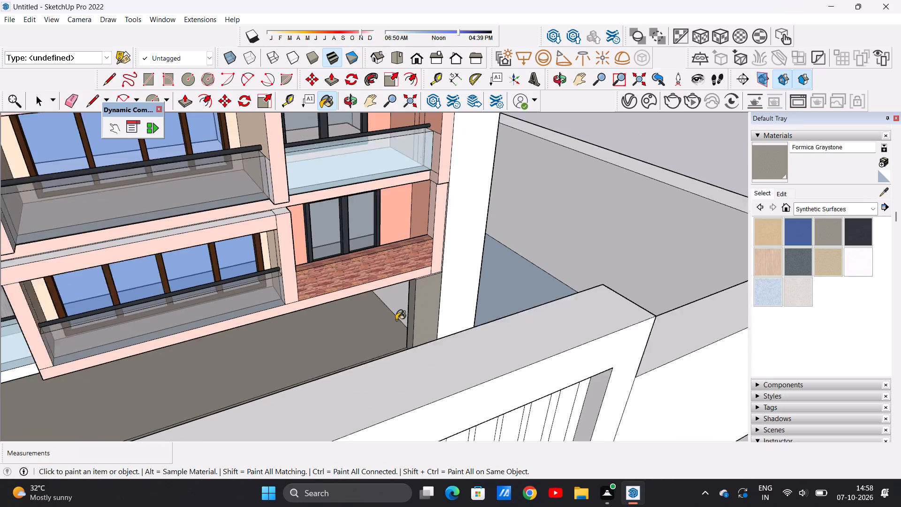
scroll(396, 320, "down", 2)
scroll(321, 317, "down", 4)
middle_click_drag(181, 339, 191, 360)
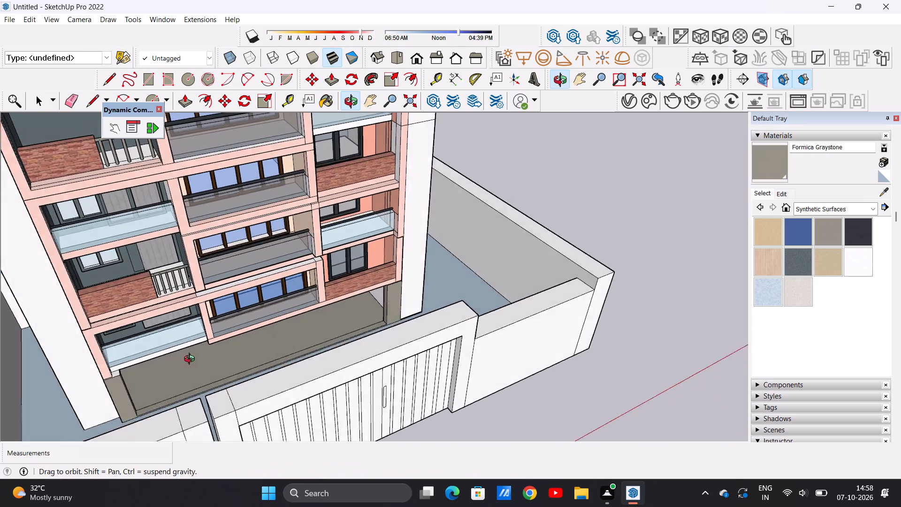
middle_click_drag(191, 360, 221, 362)
scroll(151, 395, "up", 5)
scroll(100, 398, "up", 5)
left_click(74, 424)
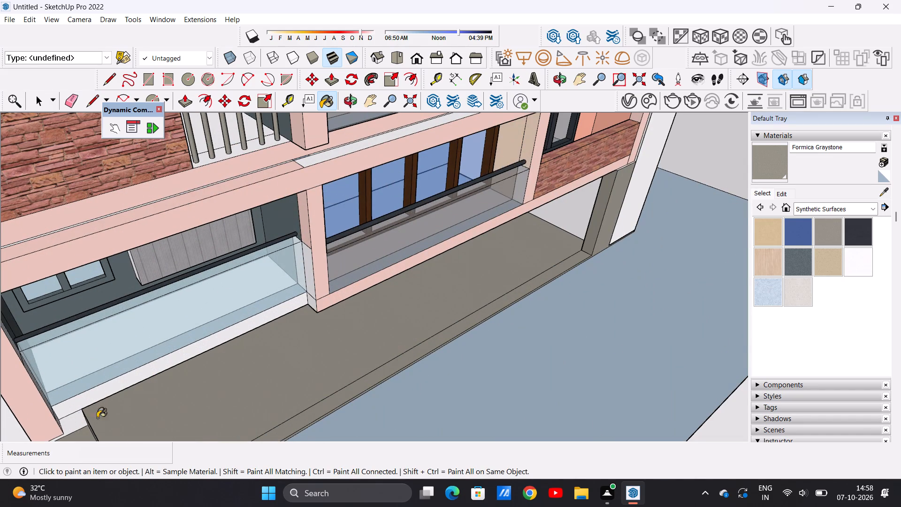
Paint the front faces of the two tall side walls flanking the balconies with Formica Graystone.
scroll(213, 356, "down", 13)
middle_click_drag(262, 313, 160, 312)
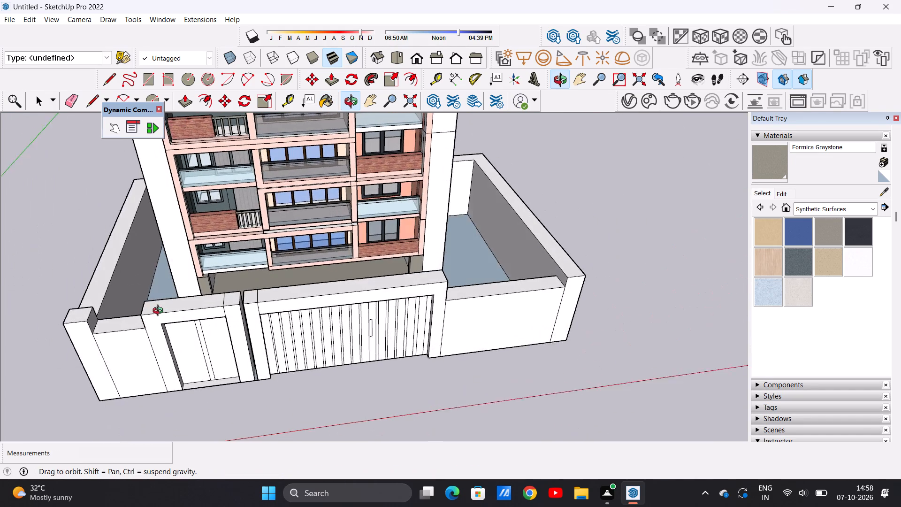
middle_click_drag(160, 312, 152, 310)
scroll(235, 318, "down", 10)
middle_click_drag(285, 299, 302, 221)
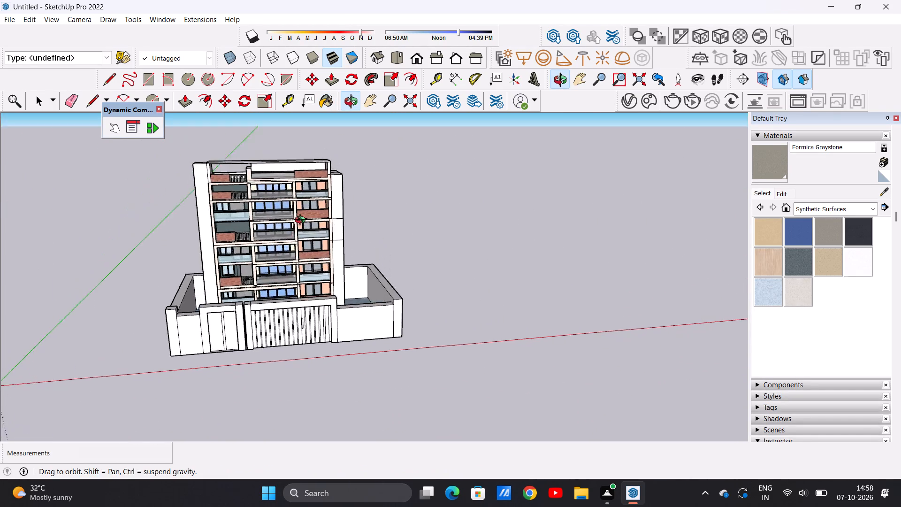
middle_click_drag(302, 221, 303, 204)
scroll(363, 202, "up", 7)
left_click(318, 223)
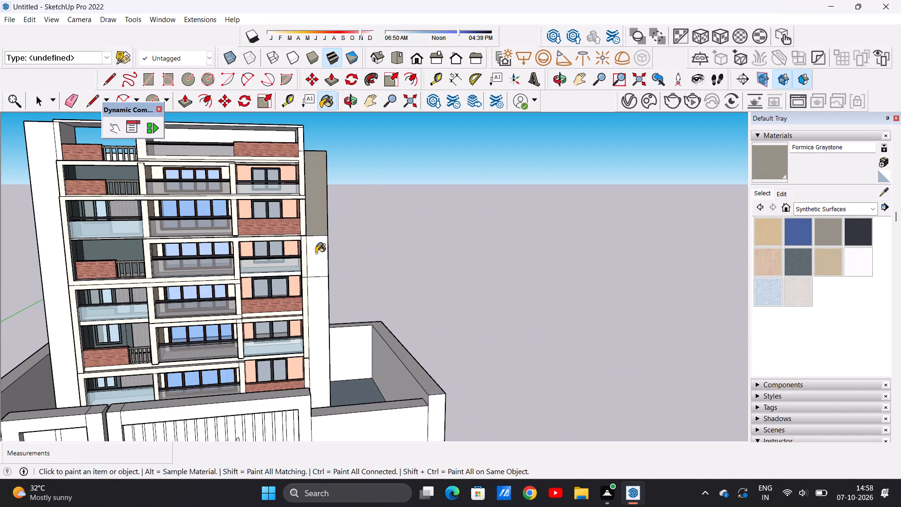
left_click(316, 253)
left_click(316, 307)
scroll(333, 261, "down", 4)
scroll(133, 236, "up", 5)
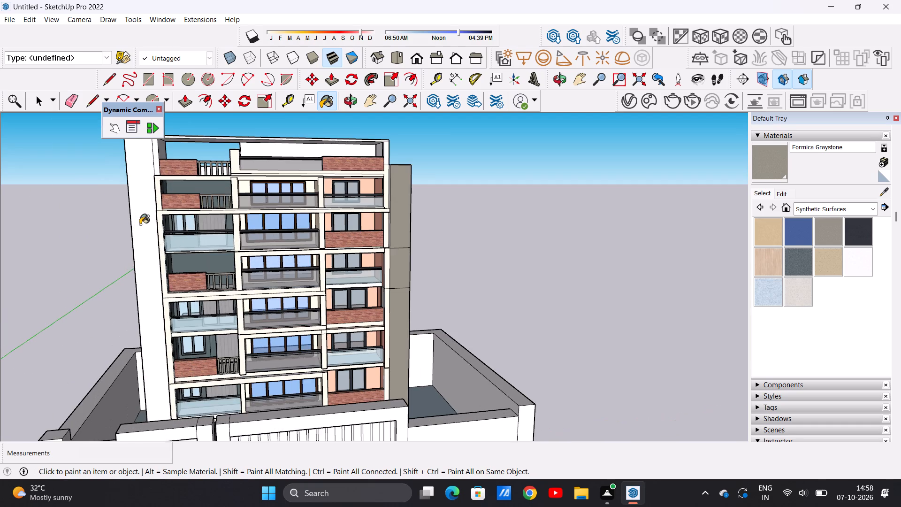
left_click(140, 224)
Paint the outer side faces of both side walls, including the small square patch, with Formica Graystone.
scroll(182, 226, "down", 7)
middle_click_drag(141, 231, 343, 267)
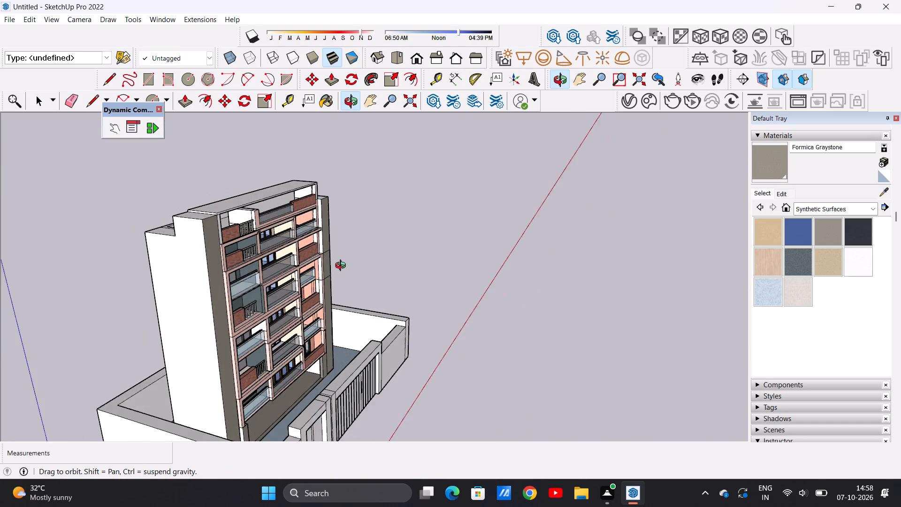
middle_click_drag(343, 267, 367, 261)
left_click(233, 260)
scroll(209, 265, "down", 6)
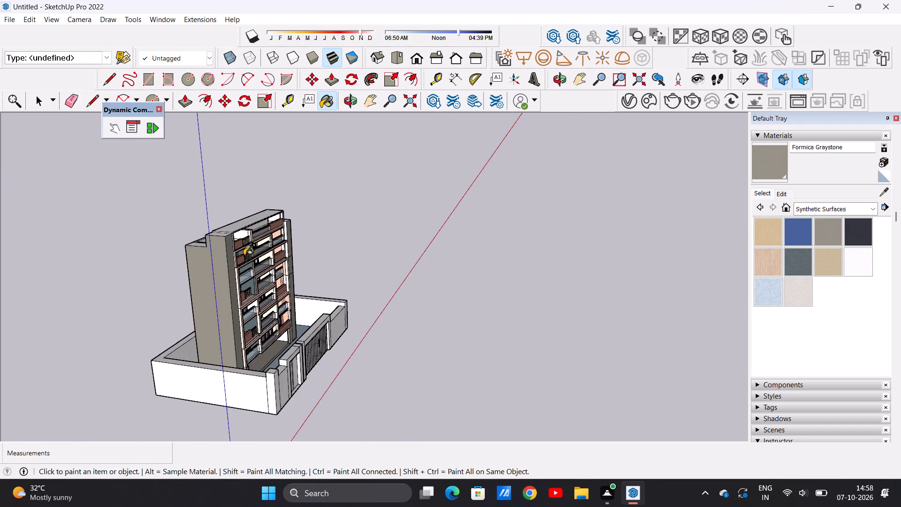
middle_click_drag(349, 241, 0, 250)
scroll(420, 253, "up", 7)
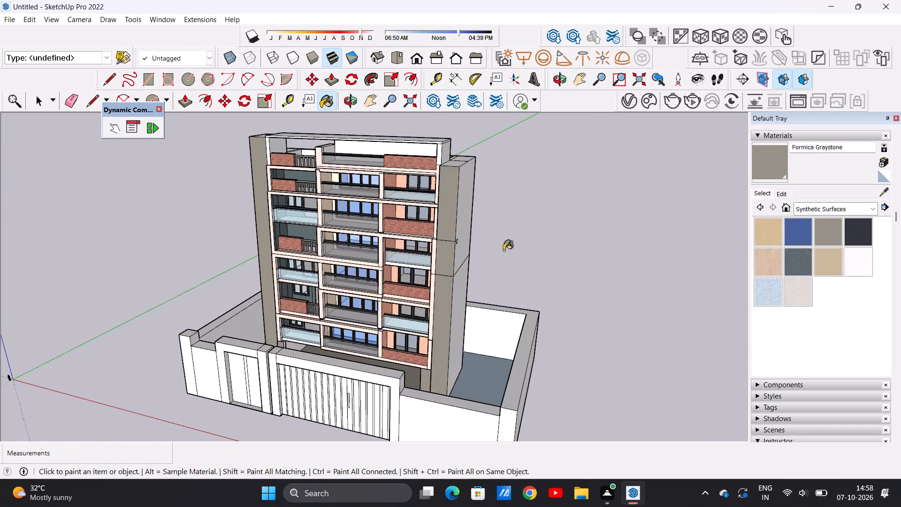
middle_click_drag(504, 250, 404, 228)
left_click(446, 222)
left_click(447, 308)
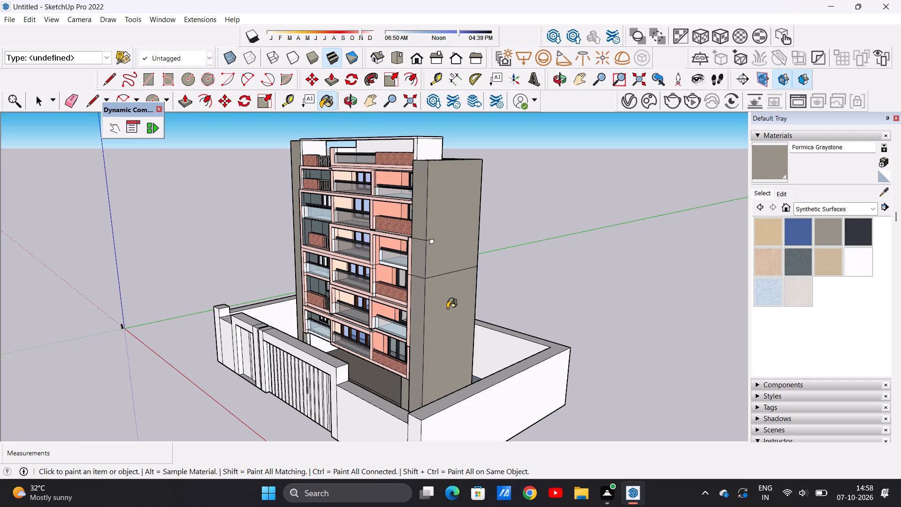
scroll(441, 266, "up", 15)
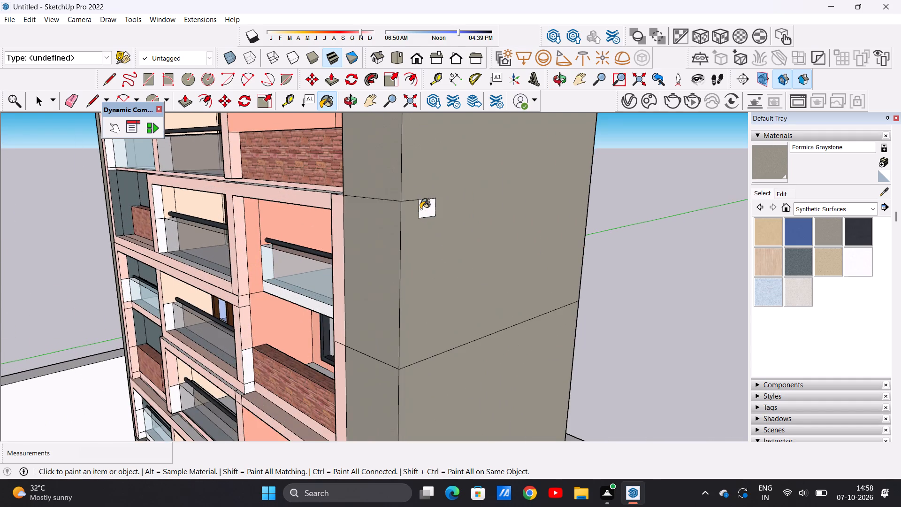
left_click(427, 211)
Paint all the rear wall faces of the building, including both narrow end strips, with Formica Graystone.
scroll(411, 249, "down", 19)
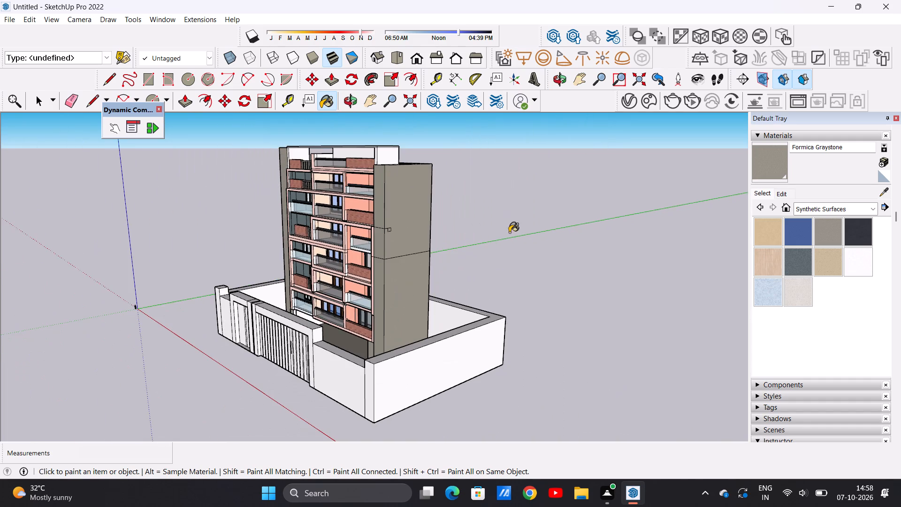
middle_click_drag(487, 233, 153, 246)
scroll(359, 217, "up", 4)
left_click(338, 222)
left_click(393, 222)
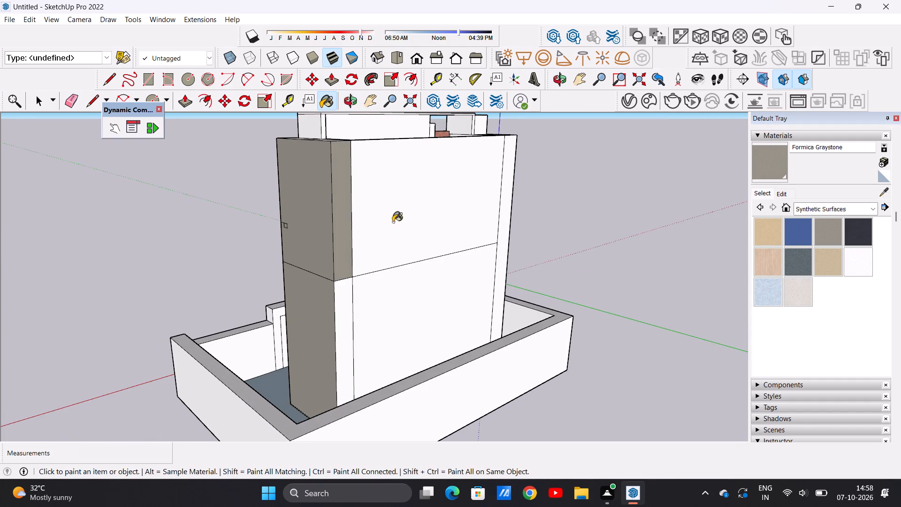
left_click(407, 290)
left_click(346, 314)
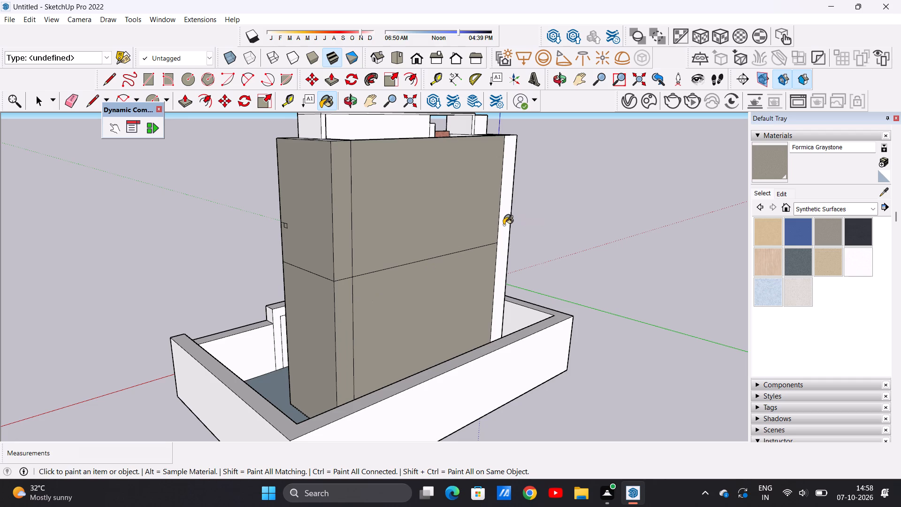
left_click(504, 225)
Examine the building from all sides, checking the graystone walls, the front façade and the top floor.
scroll(357, 250, "down", 8)
middle_click_drag(338, 241, 317, 241)
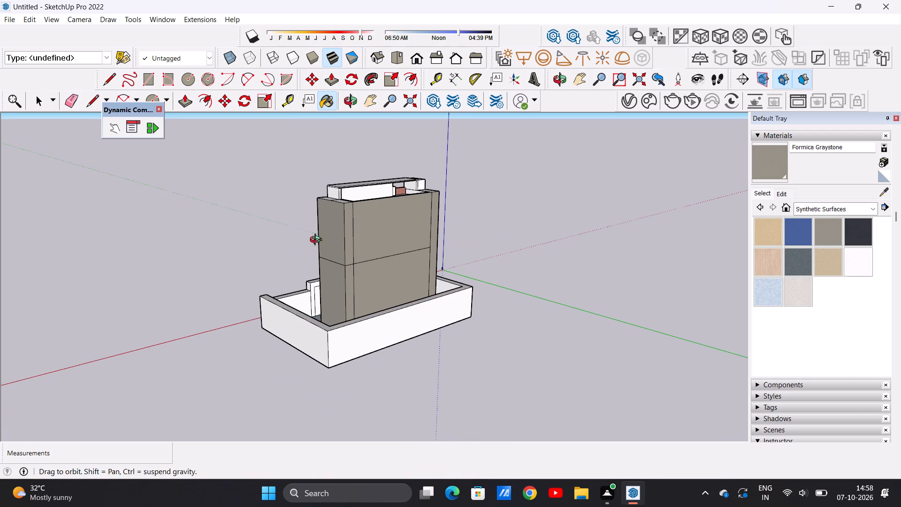
middle_click_drag(317, 241, 230, 246)
middle_click_drag(580, 250, 260, 251)
middle_click_drag(757, 261, 345, 231)
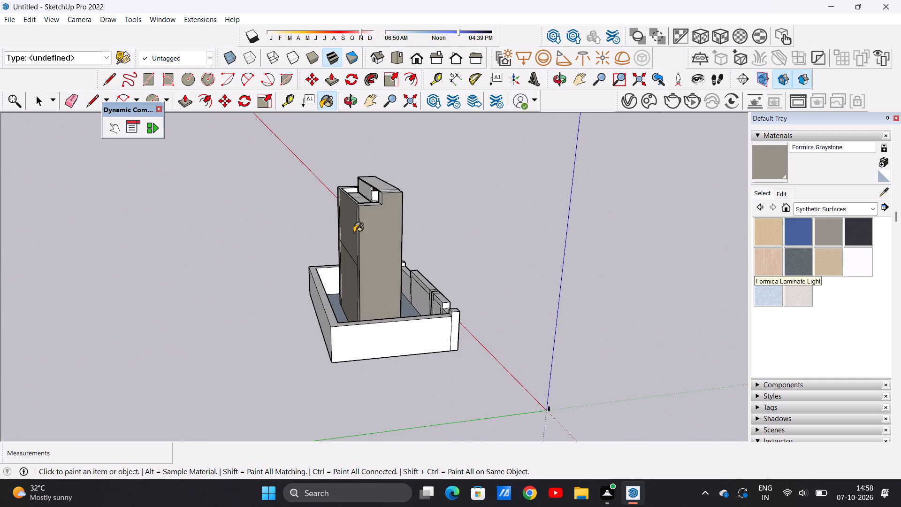
middle_click_drag(532, 246, 358, 238)
middle_click_drag(562, 253, 377, 233)
scroll(384, 231, "down", 4)
middle_click_drag(437, 230, 474, 233)
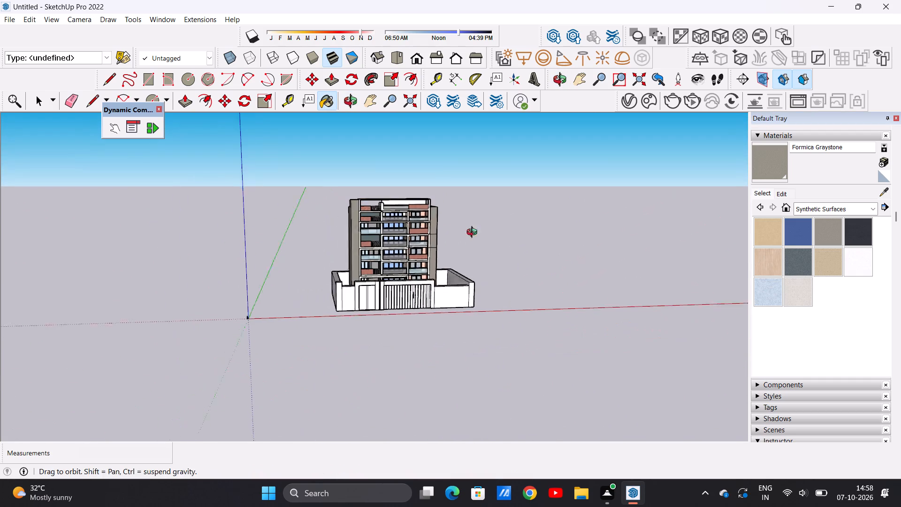
middle_click_drag(474, 233, 512, 234)
scroll(426, 235, "up", 8)
middle_click_drag(550, 270, 390, 270)
middle_click_drag(393, 270, 461, 274)
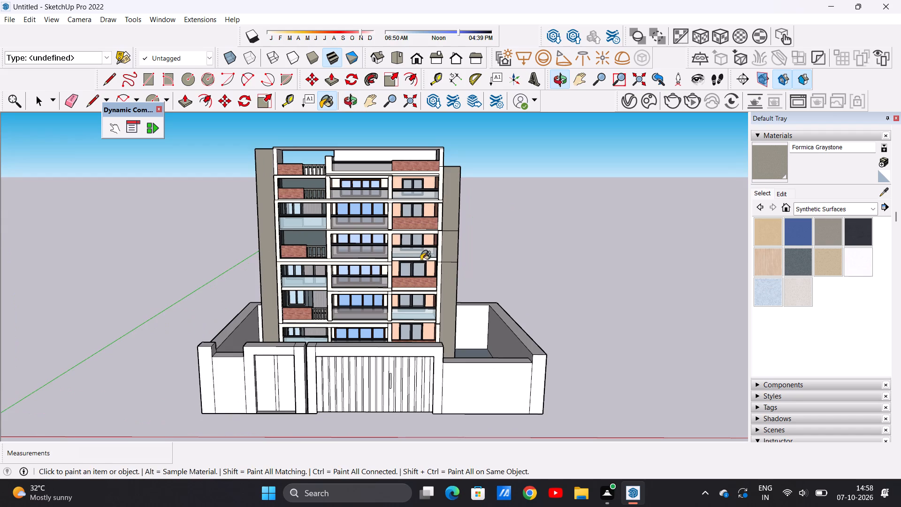
scroll(409, 259, "down", 8)
scroll(406, 296, "up", 14)
scroll(405, 291, "down", 6)
middle_click_drag(410, 301, 410, 300)
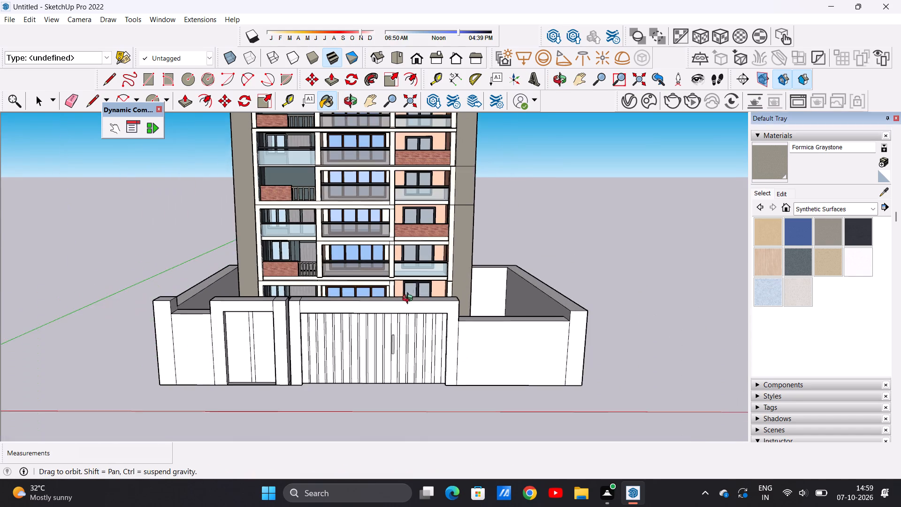
middle_click_drag(410, 300, 414, 274)
scroll(414, 274, "up", 1)
scroll(401, 301, "down", 8)
scroll(412, 230, "up", 7)
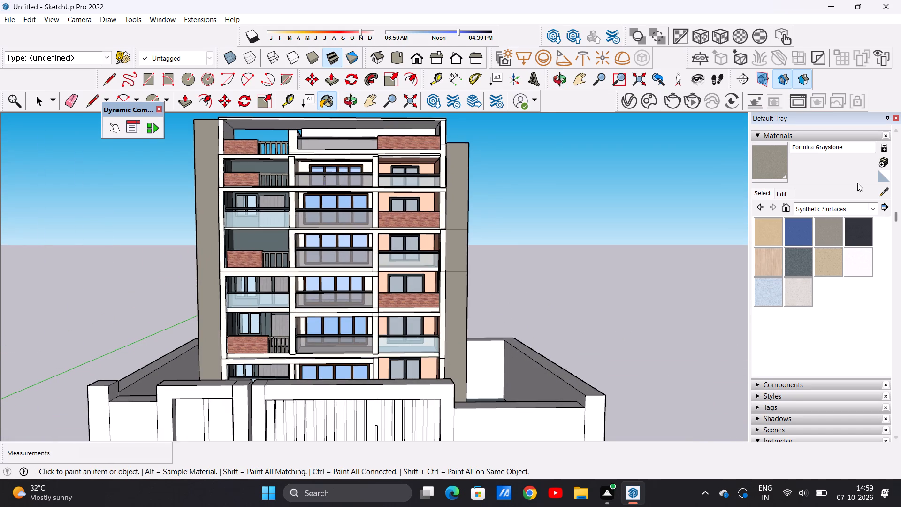
scroll(306, 243, "down", 5)
scroll(331, 169, "up", 15)
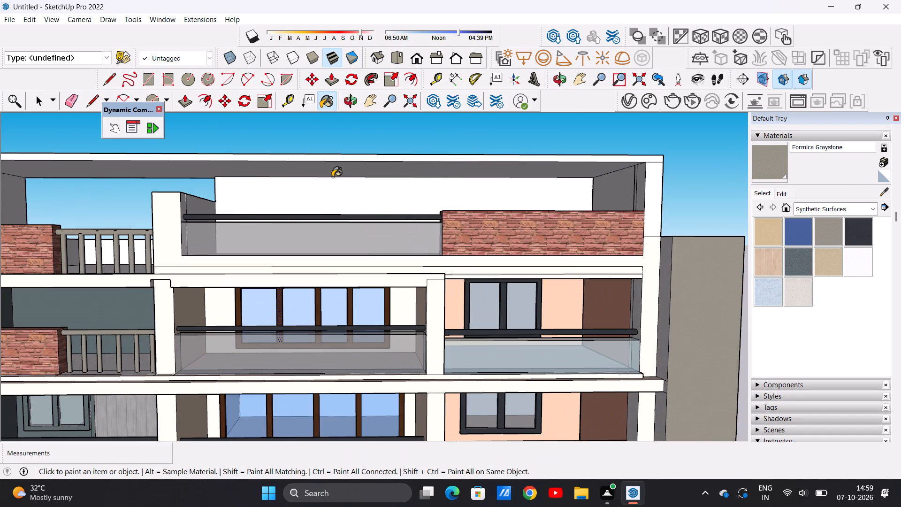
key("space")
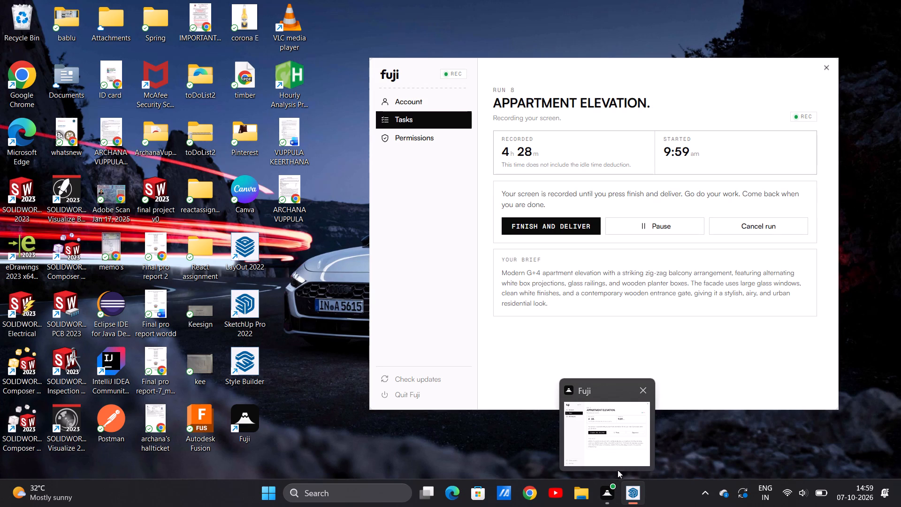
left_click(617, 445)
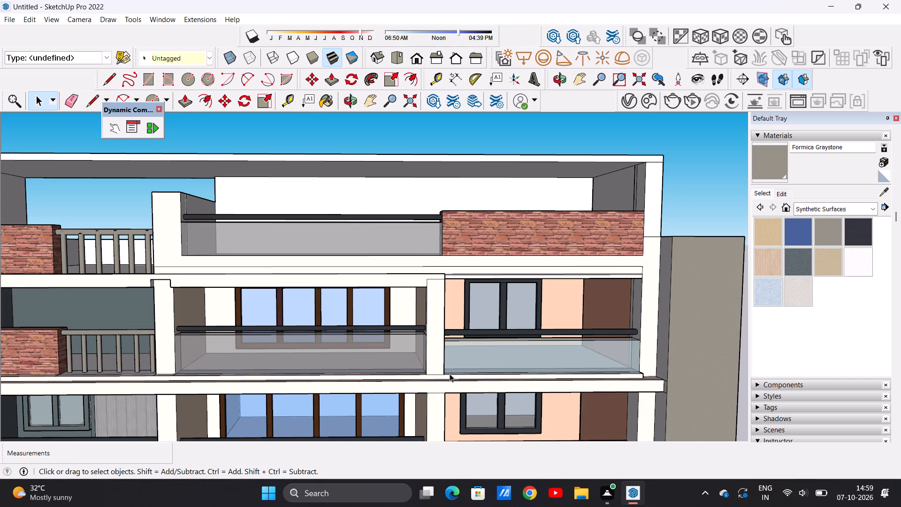
Examine the top floor's roof frame, parapets and upper balconies from above and from the front.
scroll(351, 206, "down", 4)
scroll(365, 209, "up", 1)
scroll(387, 204, "down", 15)
middle_click_drag(408, 261, 409, 275)
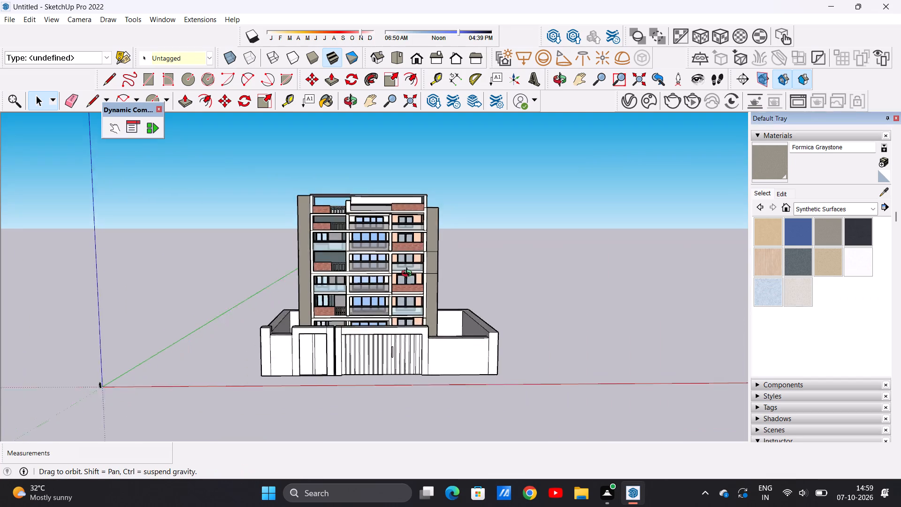
middle_click_drag(409, 275, 391, 373)
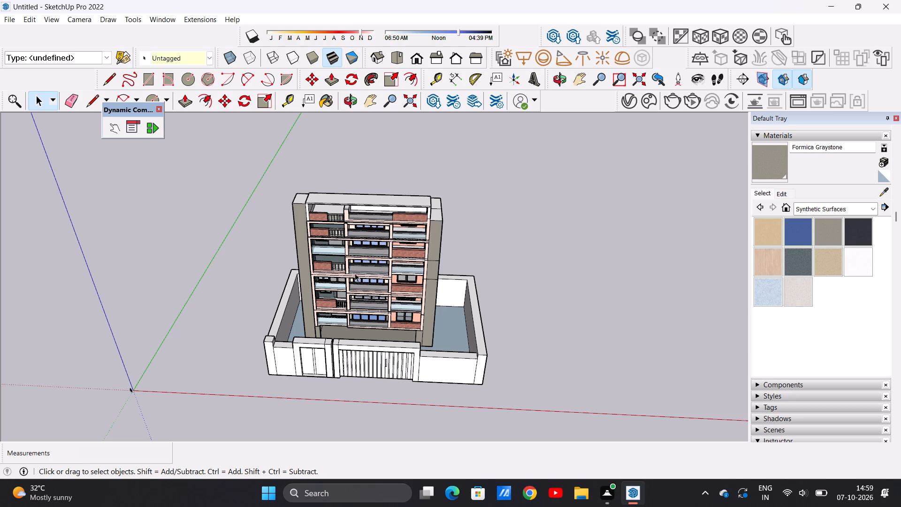
scroll(313, 209, "up", 13)
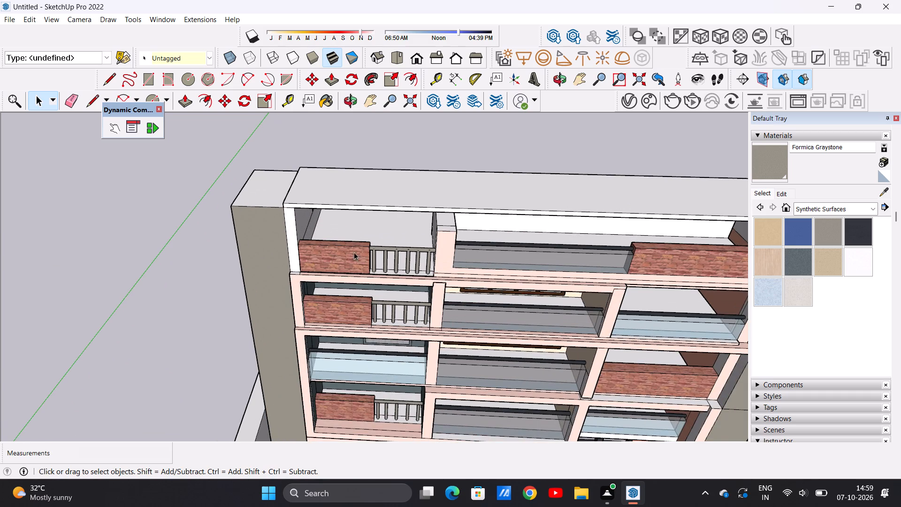
middle_click_drag(355, 261, 355, 171)
scroll(320, 205, "down", 2)
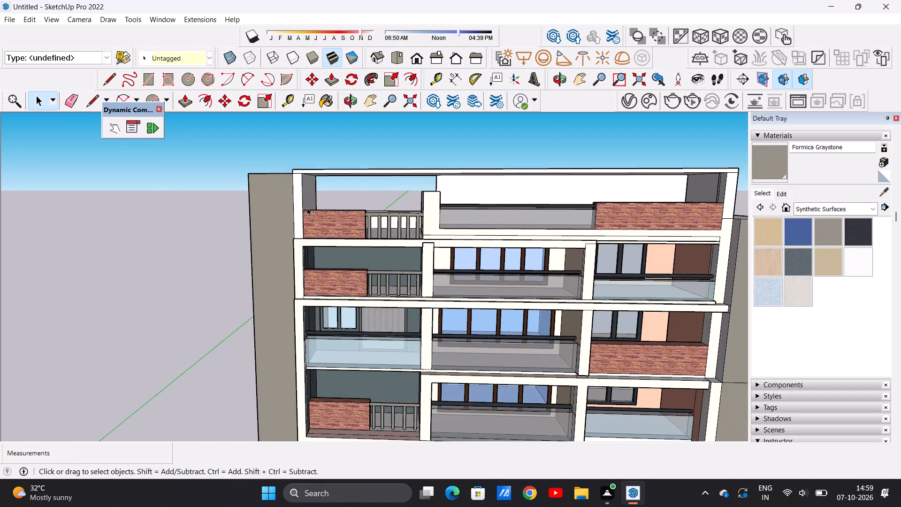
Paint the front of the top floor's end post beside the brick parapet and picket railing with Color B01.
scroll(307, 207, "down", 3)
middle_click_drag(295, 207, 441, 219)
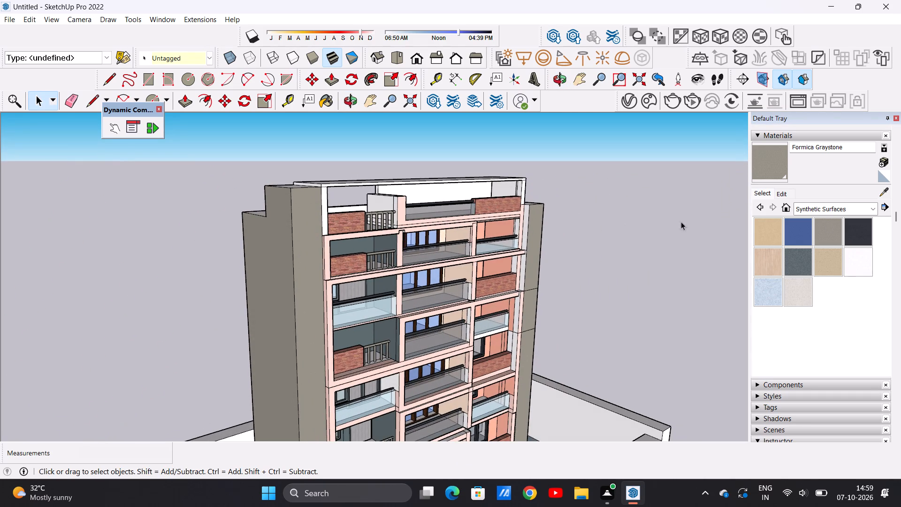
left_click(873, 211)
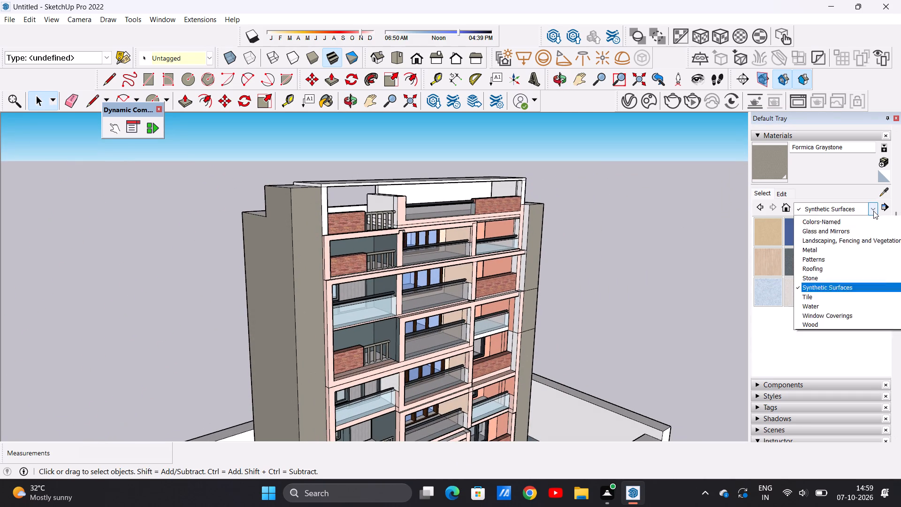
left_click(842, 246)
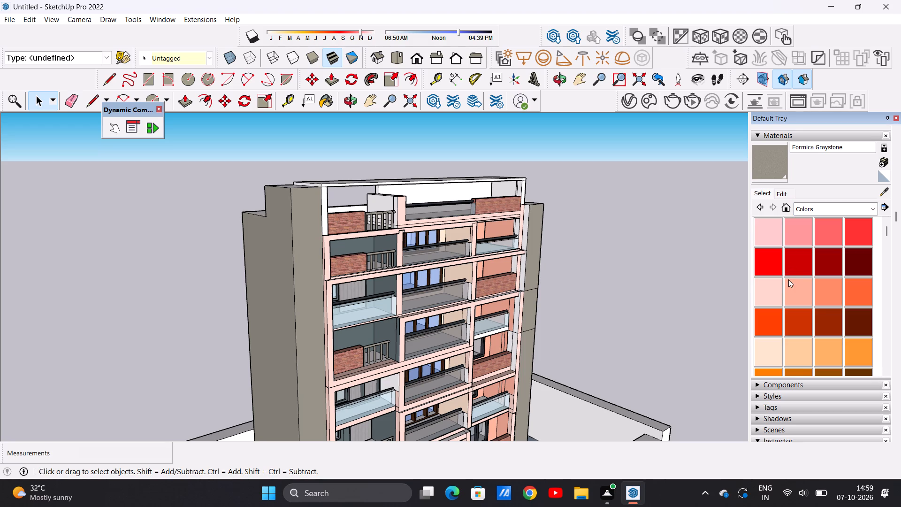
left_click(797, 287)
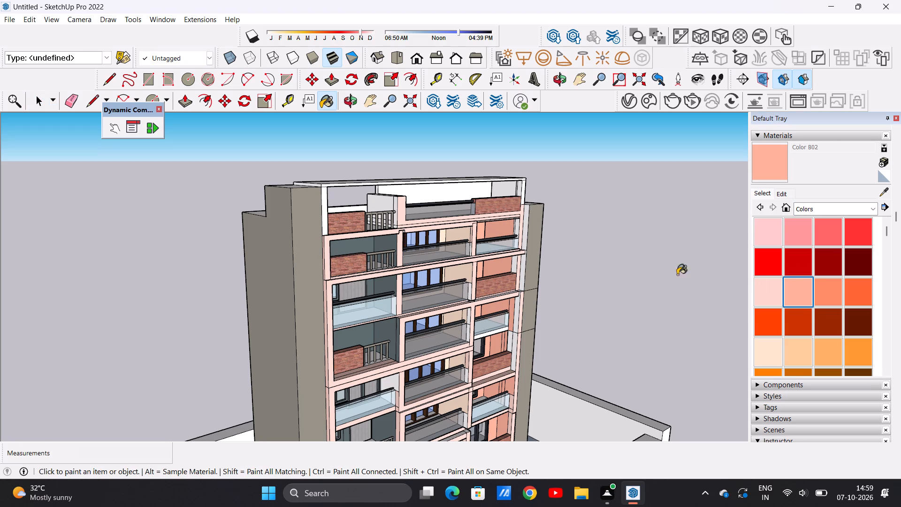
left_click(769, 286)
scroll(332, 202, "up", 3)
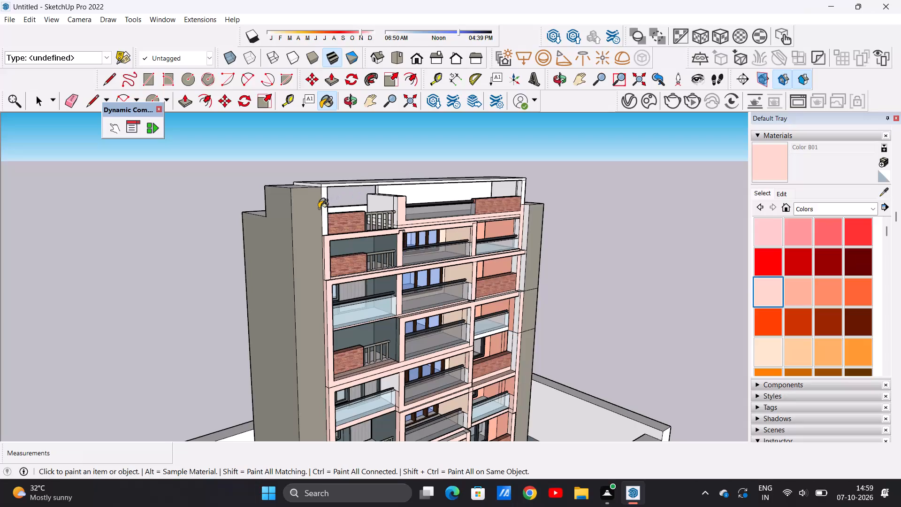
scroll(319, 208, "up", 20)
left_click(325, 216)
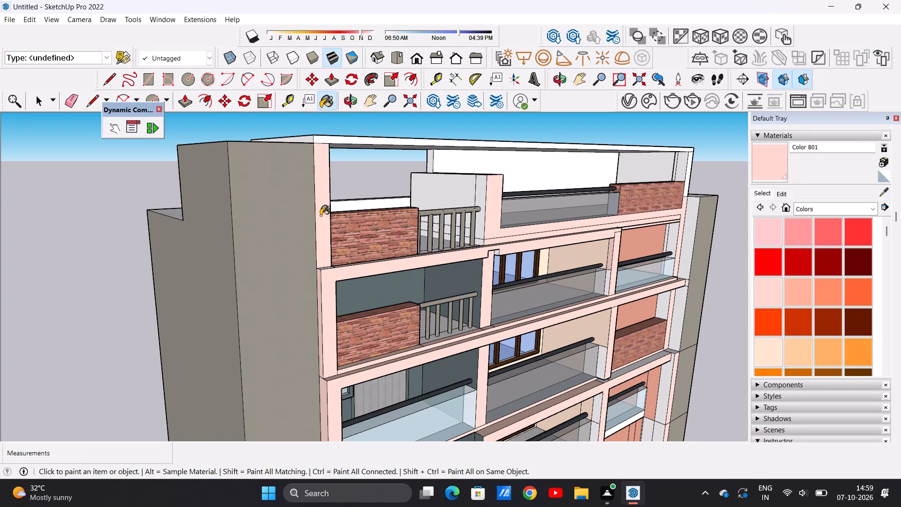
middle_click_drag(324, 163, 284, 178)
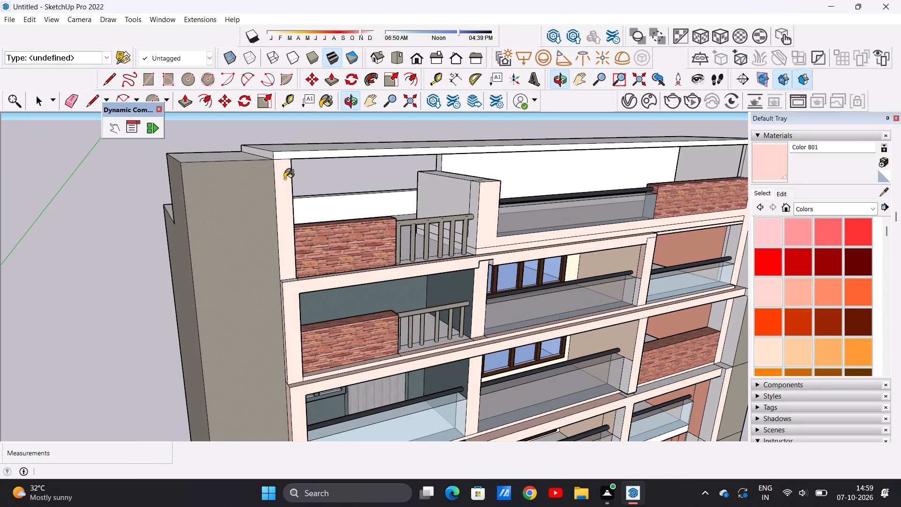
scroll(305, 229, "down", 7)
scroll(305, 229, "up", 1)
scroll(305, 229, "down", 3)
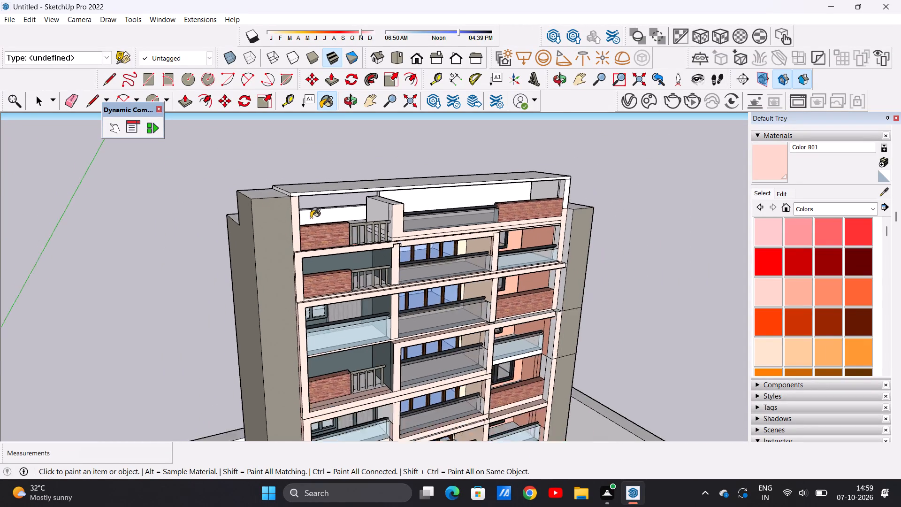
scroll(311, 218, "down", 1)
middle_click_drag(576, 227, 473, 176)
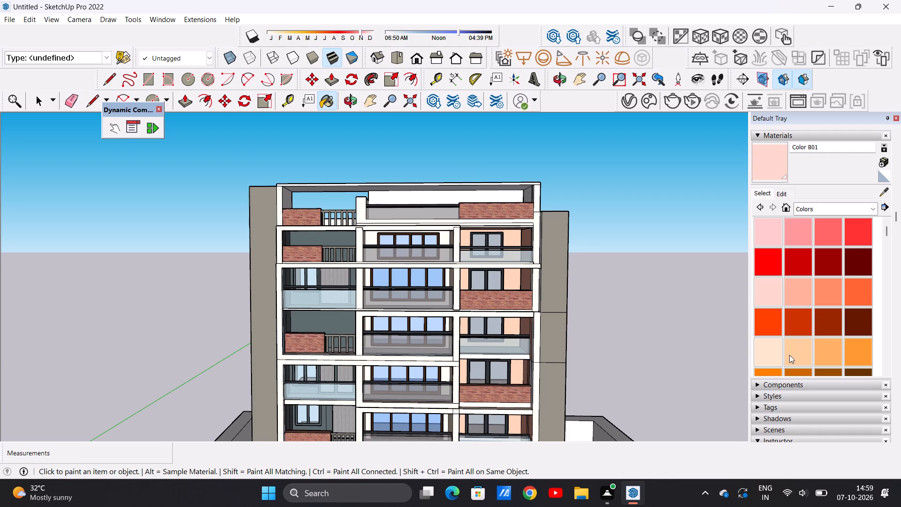
Paint the roof frame's front edge and the fronts of both top-floor end posts with Formica Beige from Synthetic Surfaces.
left_click(871, 209)
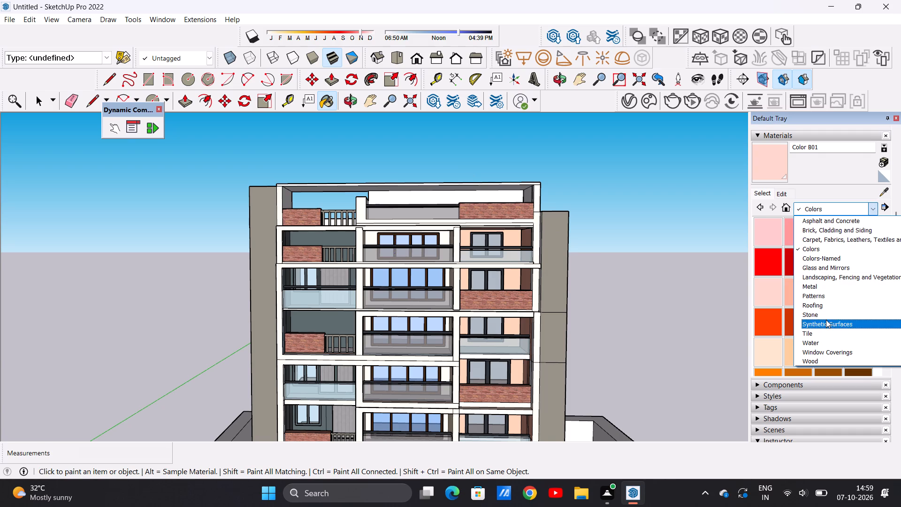
left_click(826, 323)
left_click(769, 230)
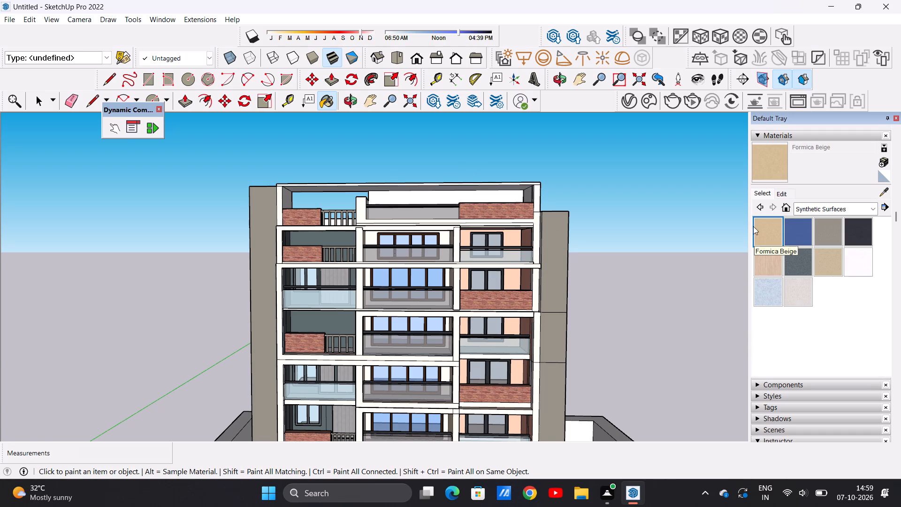
scroll(443, 185, "up", 15)
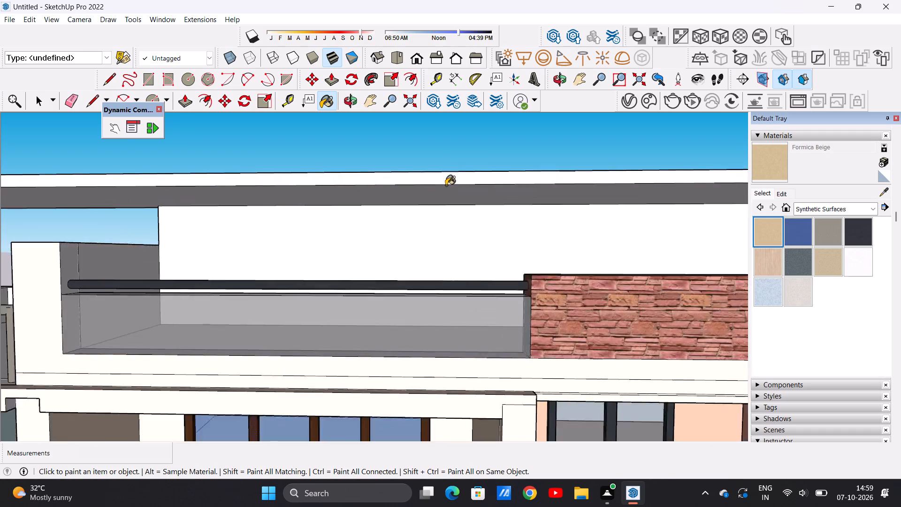
scroll(446, 185, "up", 3)
left_click(450, 174)
scroll(466, 205, "down", 17)
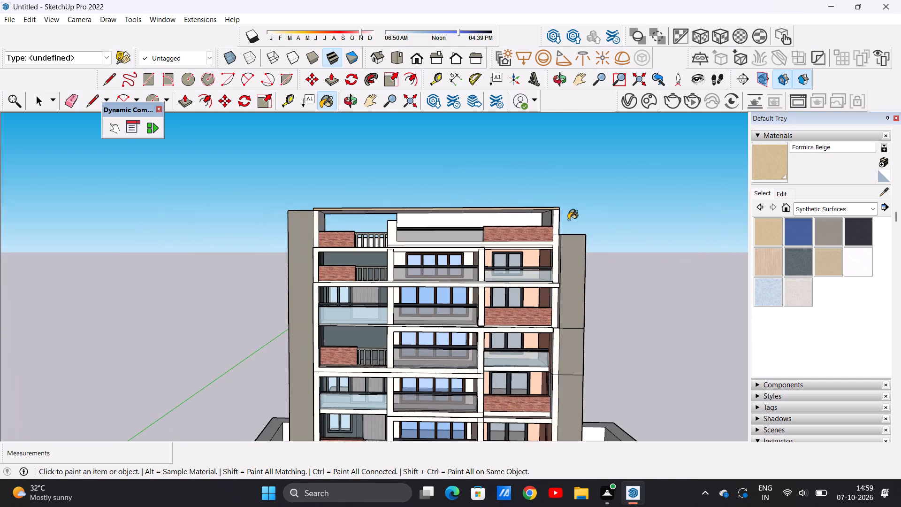
scroll(559, 231, "up", 11)
left_click(550, 229)
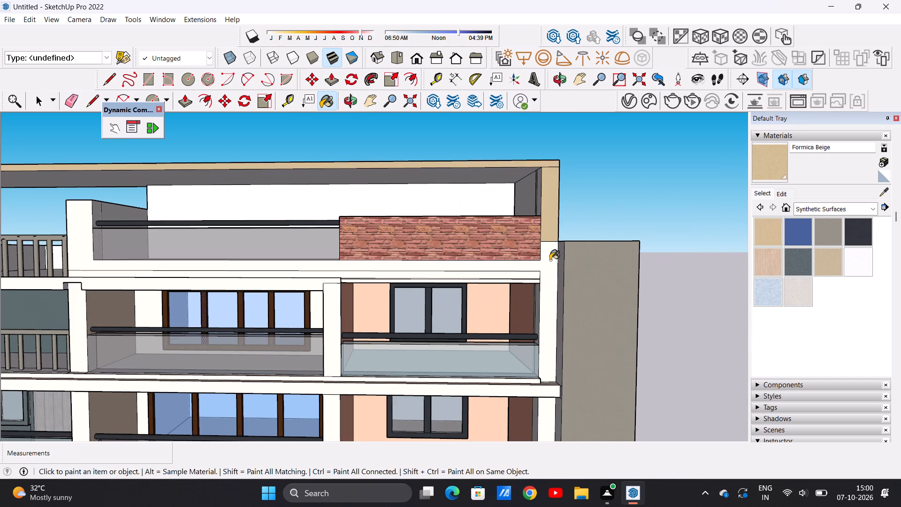
scroll(559, 255, "down", 9)
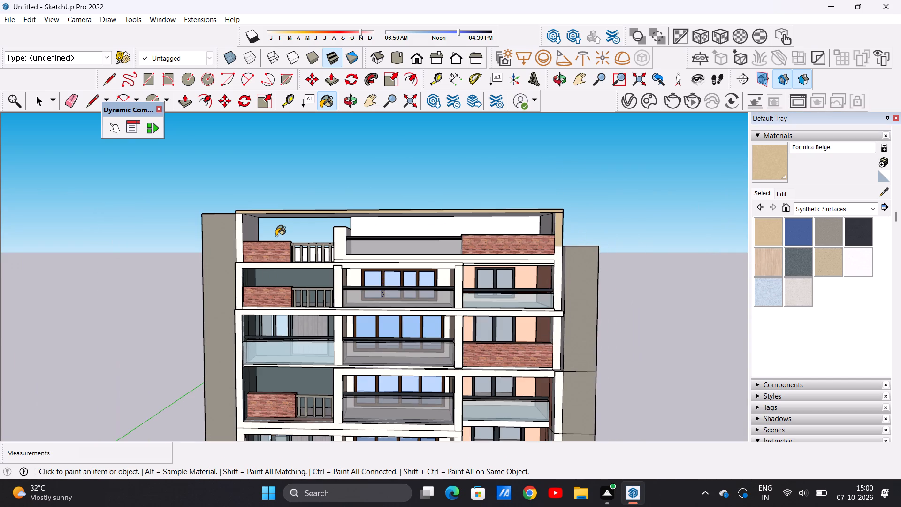
scroll(211, 252, "up", 4)
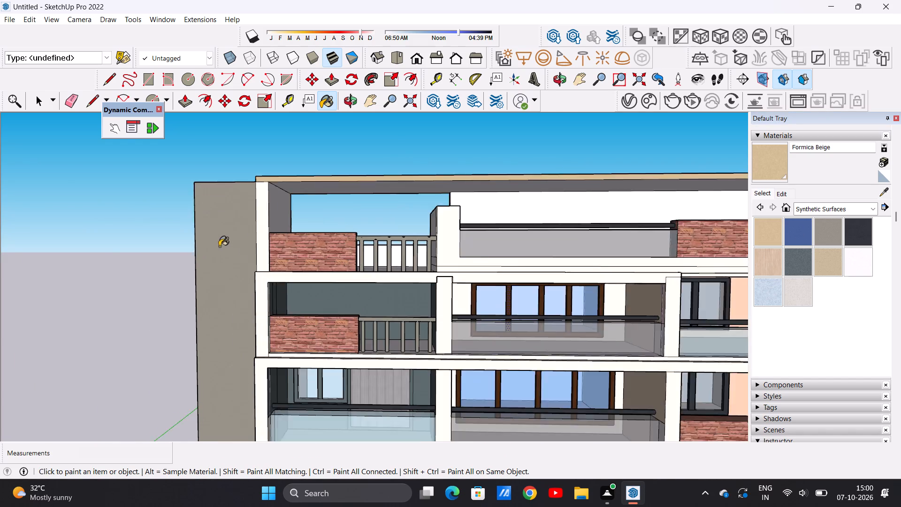
scroll(219, 246, "up", 7)
left_click(265, 239)
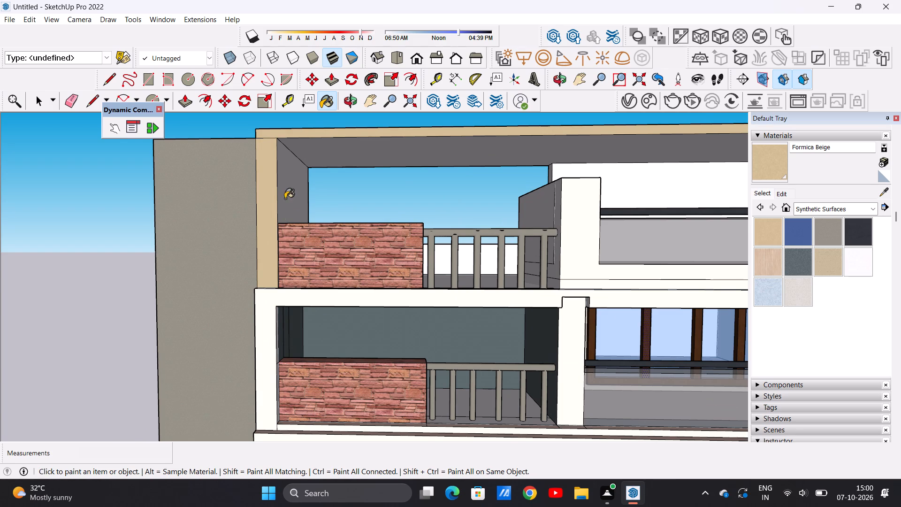
Paint the inner face of the top floor's end wall beside the picket railing with Formica Beige.
scroll(277, 199, "down", 1)
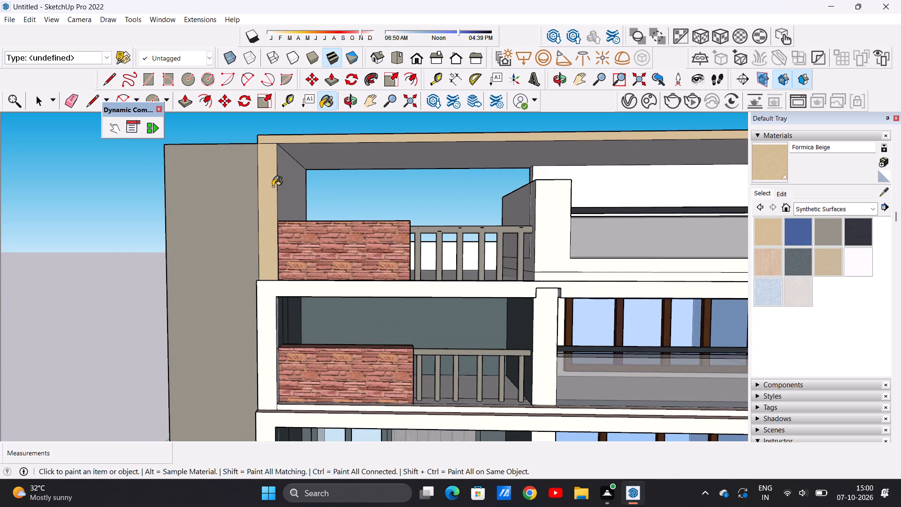
scroll(298, 190, "down", 6)
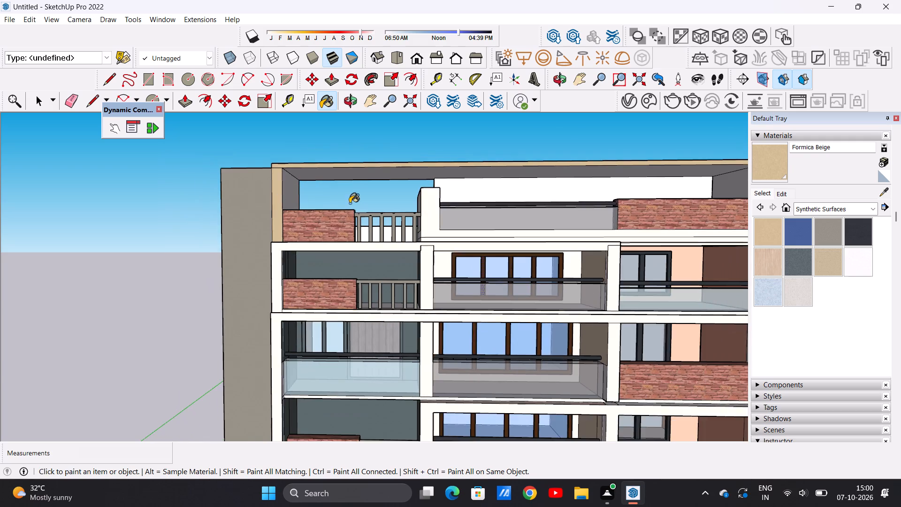
middle_click_drag(352, 204, 270, 217)
scroll(308, 177, "up", 14)
left_click(277, 204)
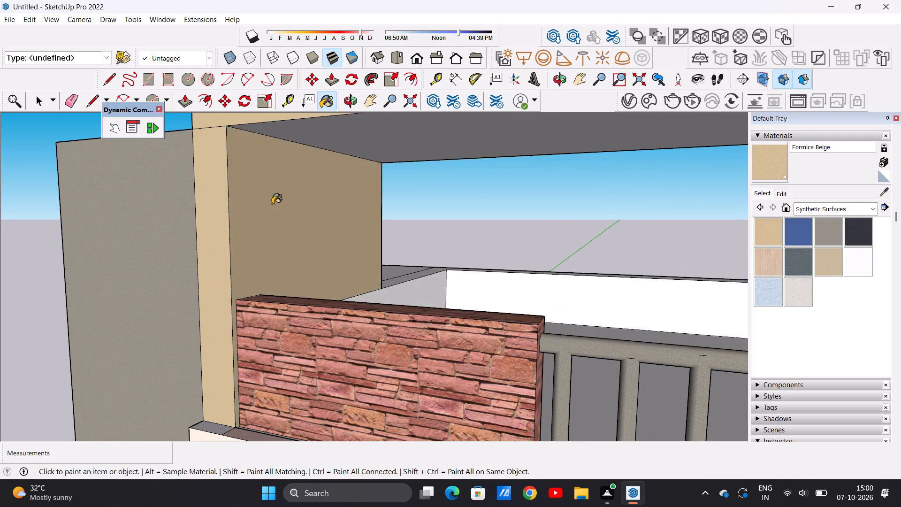
Paint the top-floor divider wall's picket-railing side and its front face with the adjoining balcony band in Formica Beige.
scroll(269, 208, "down", 5)
middle_click_drag(260, 214, 412, 230)
scroll(267, 217, "down", 2)
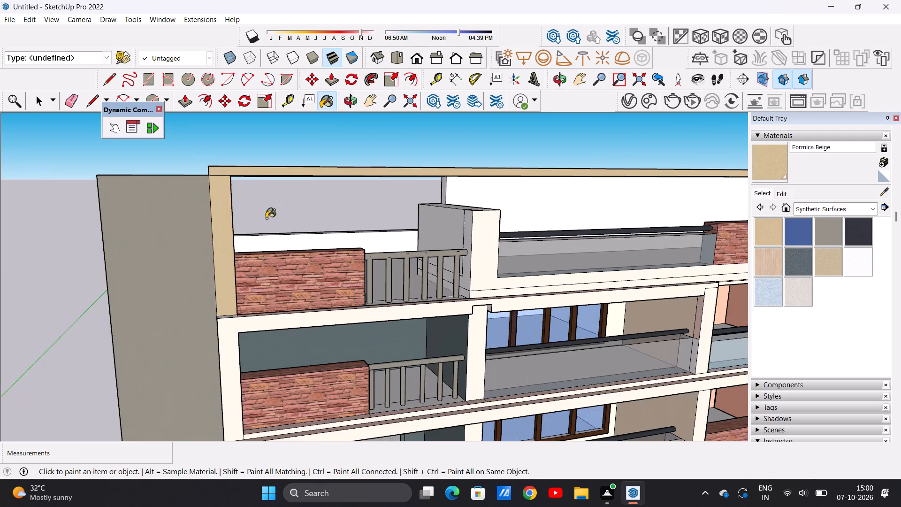
scroll(266, 218, "down", 2)
scroll(414, 224, "up", 11)
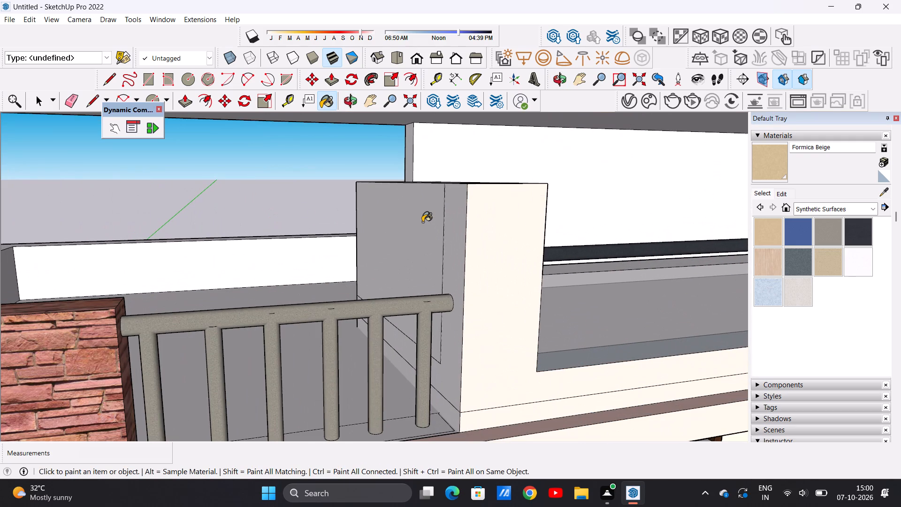
left_click(422, 222)
scroll(390, 227, "down", 12)
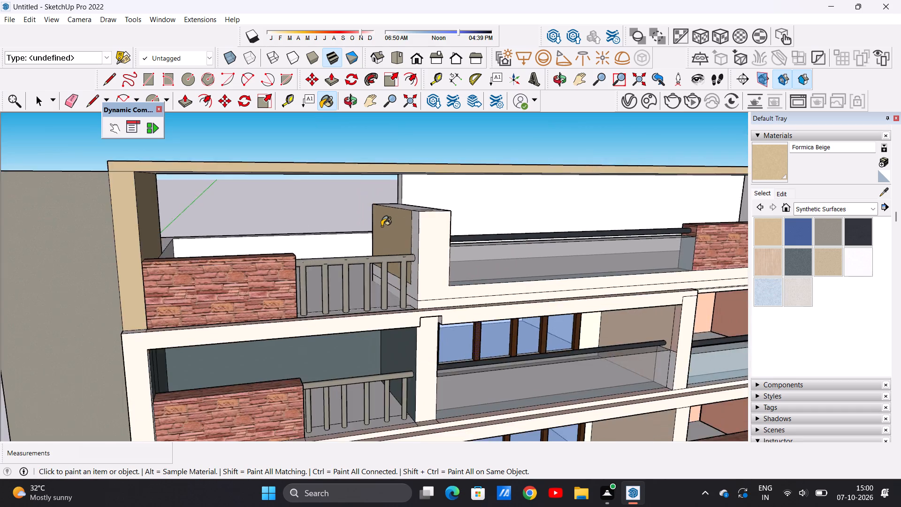
scroll(382, 226, "down", 1)
scroll(426, 237, "up", 7)
left_click(397, 243)
scroll(351, 244, "down", 2)
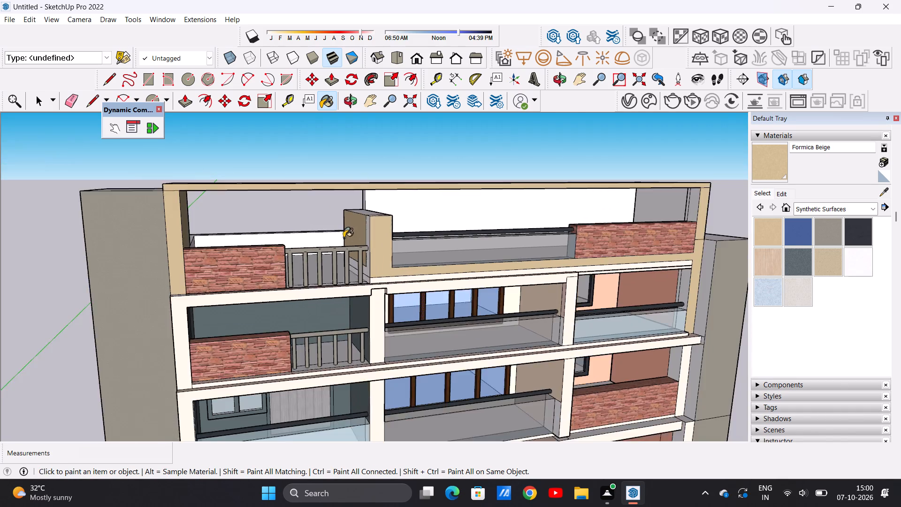
scroll(344, 238, "down", 5)
scroll(385, 228, "down", 1)
scroll(380, 230, "up", 16)
left_click(343, 226)
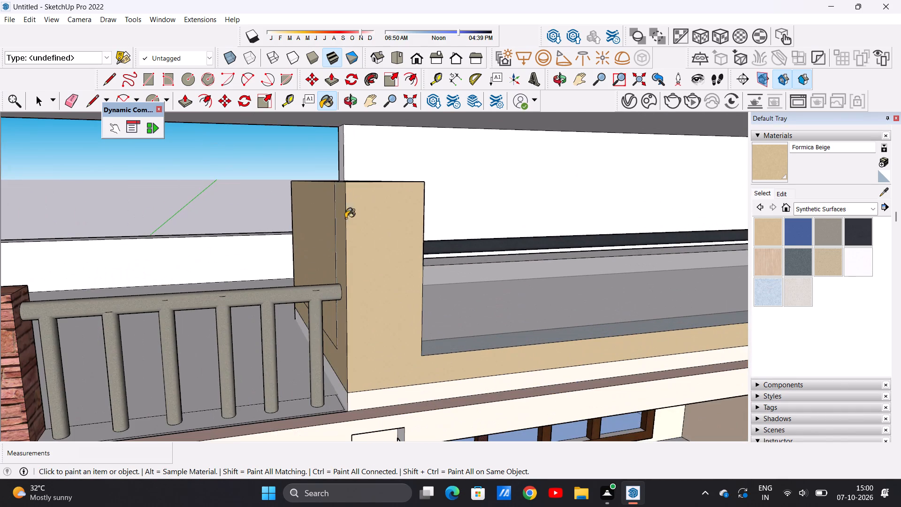
Paint both top faces of the top-floor divider wall with Formica Beige.
middle_click_drag(351, 181, 358, 217)
scroll(358, 217, "up", 1)
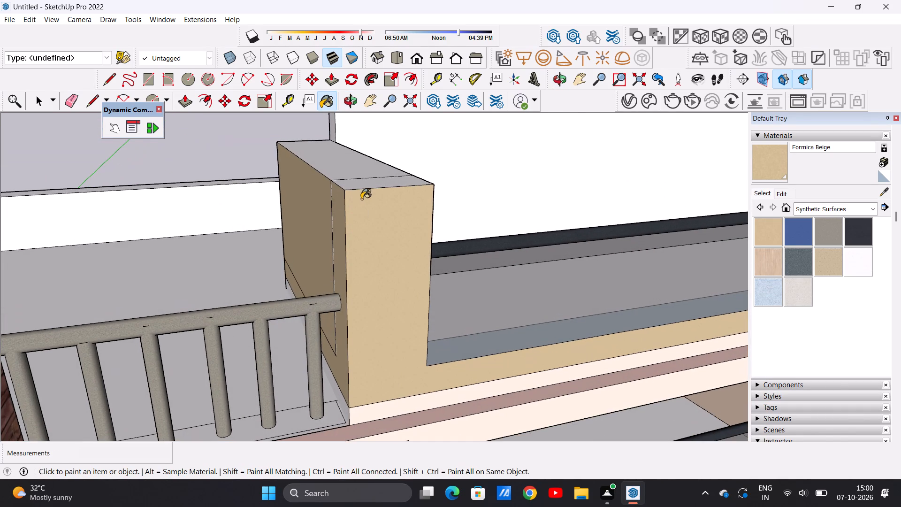
left_click(354, 187)
left_click(330, 158)
scroll(334, 202, "down", 14)
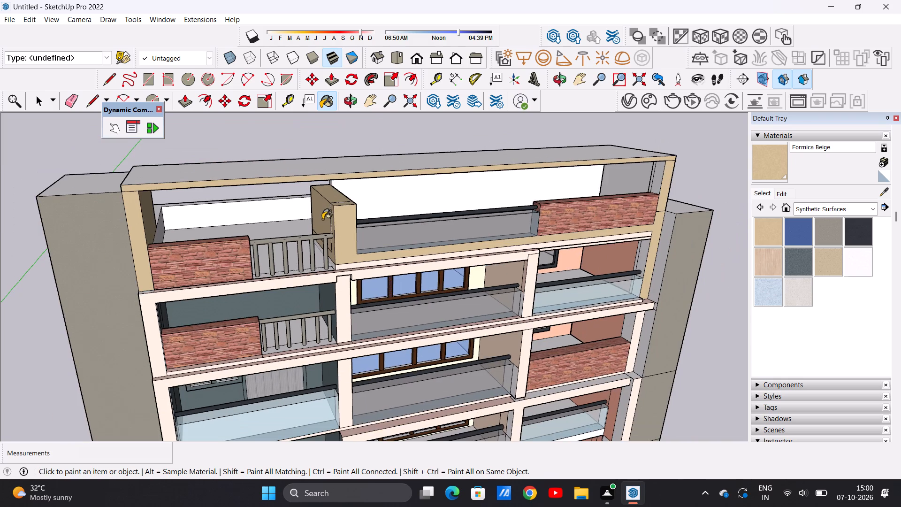
Paint both side faces of the top-floor divider wall facing the glass balcony with Formica Beige.
middle_click_drag(439, 232, 286, 230)
scroll(317, 201, "up", 11)
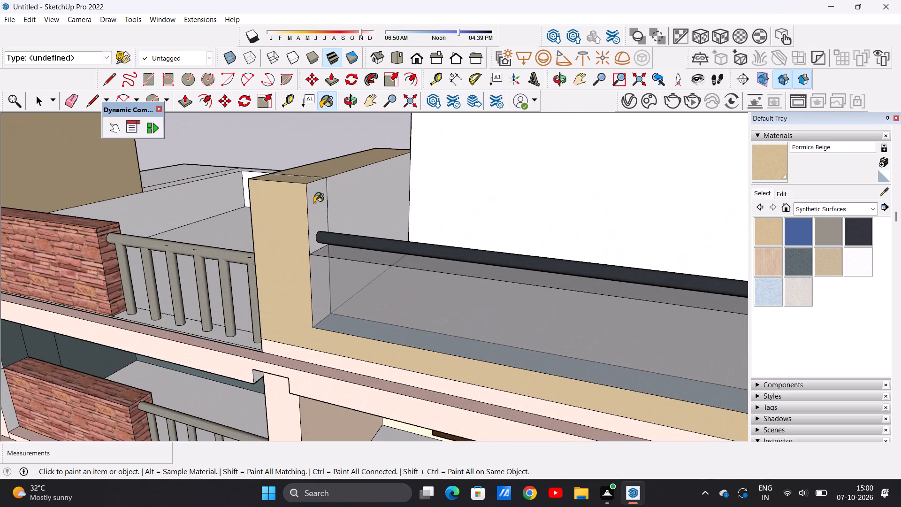
scroll(349, 192, "up", 7)
left_click(349, 192)
left_click(290, 225)
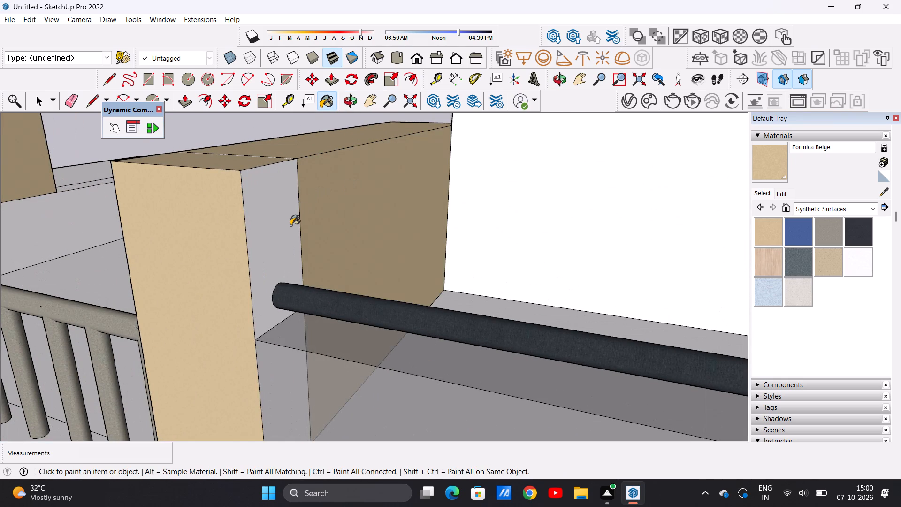
scroll(343, 233, "down", 20)
middle_click_drag(324, 247, 375, 238)
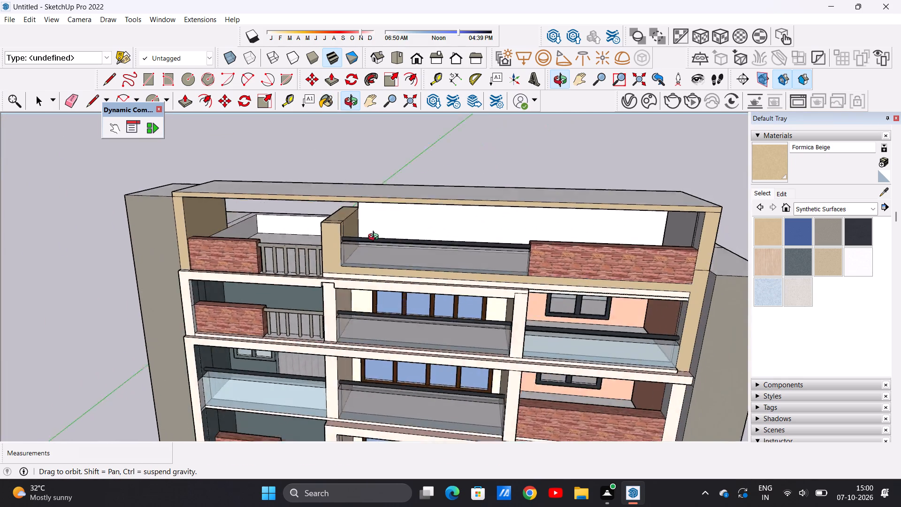
Paint the remaining strip at the base of the divider wall's picket-railing side with Formica Beige.
middle_click_drag(375, 238, 535, 250)
scroll(355, 253, "up", 4)
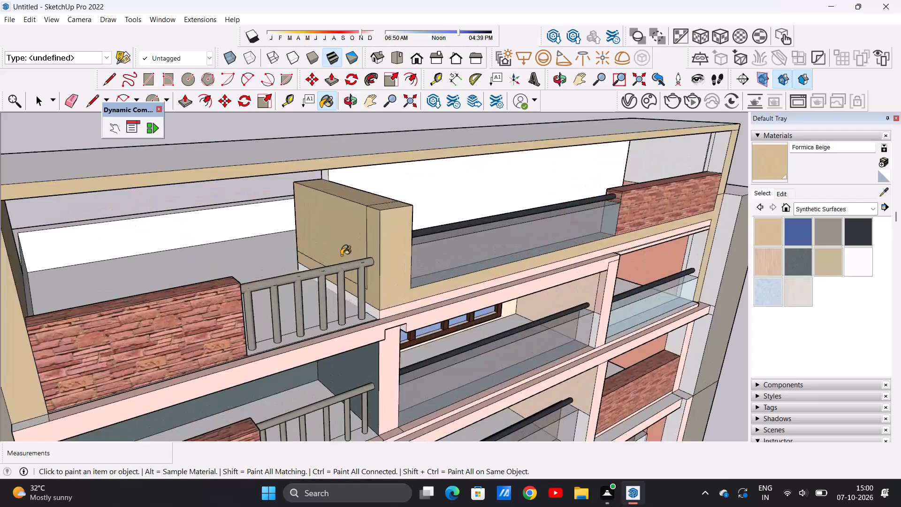
scroll(341, 255, "up", 18)
left_click(283, 332)
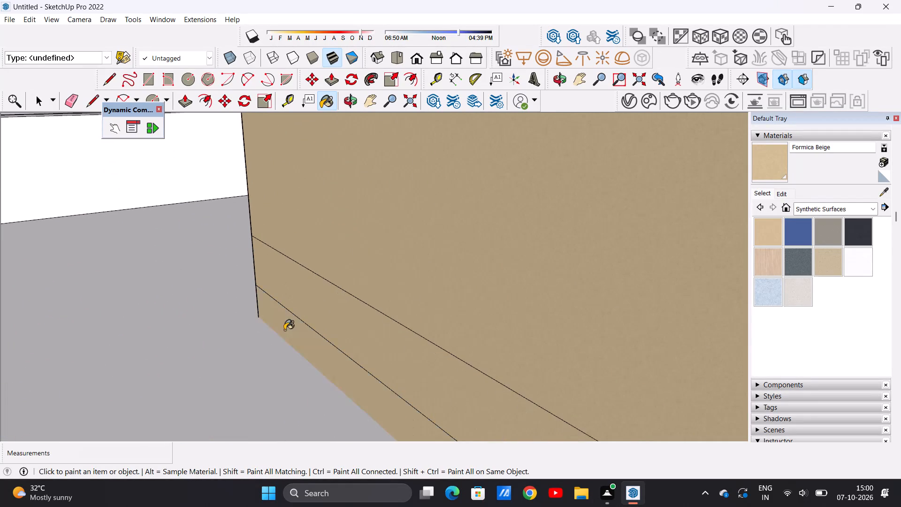
scroll(273, 317, "down", 20)
scroll(273, 317, "down", 2)
scroll(278, 276, "down", 1)
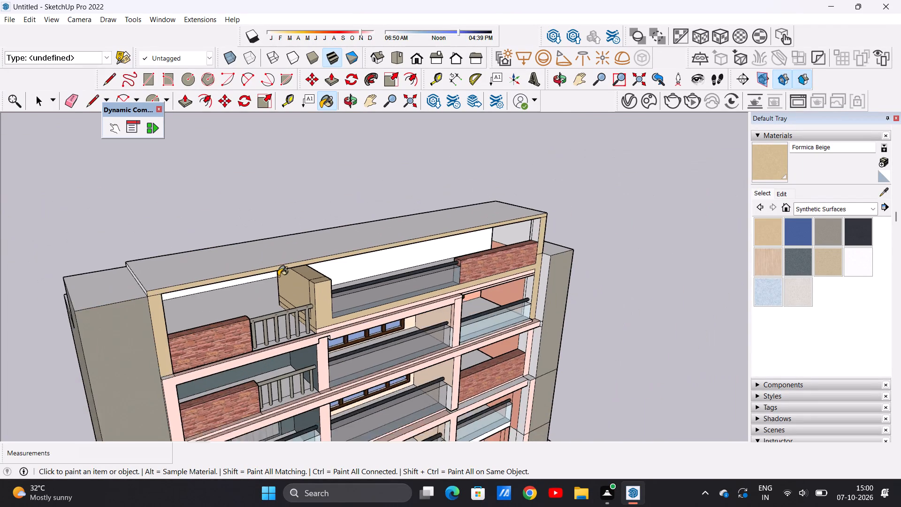
Paint the white rear wall behind the top-floor glass balcony with Formica Beige.
scroll(278, 276, "down", 2)
middle_click_drag(416, 284, 328, 230)
scroll(364, 267, "up", 13)
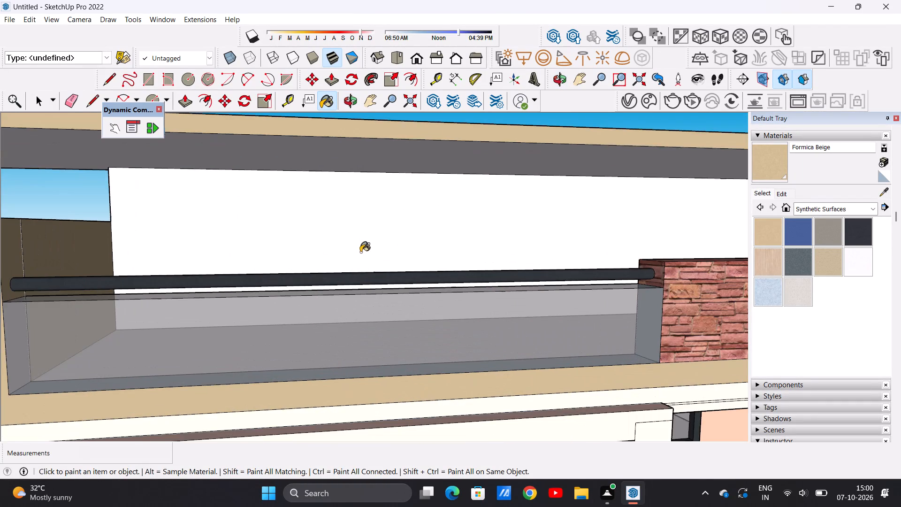
scroll(360, 252, "up", 1)
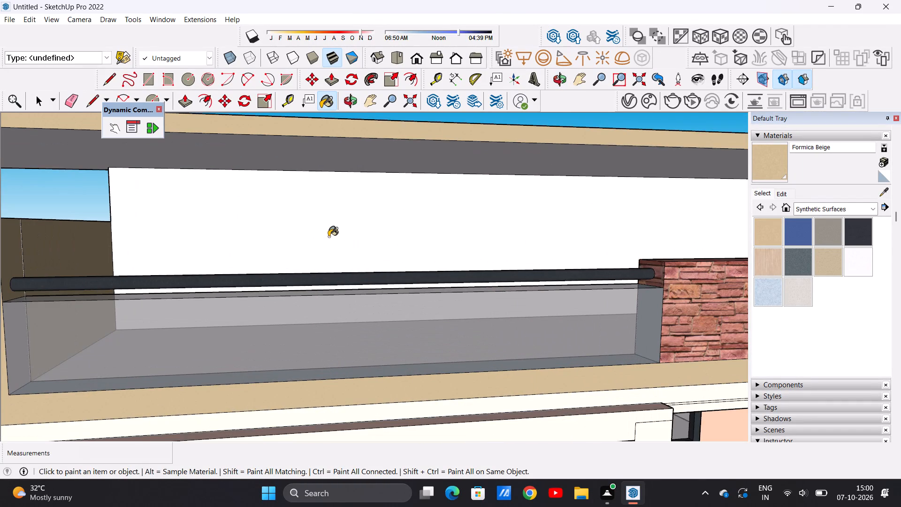
left_click(328, 237)
Paint the inner side wall beyond the top-floor brick parapet, including its narrow strips and the corner pillar's inner face, with Formica Beige.
scroll(316, 319, "down", 20)
scroll(316, 319, "down", 1)
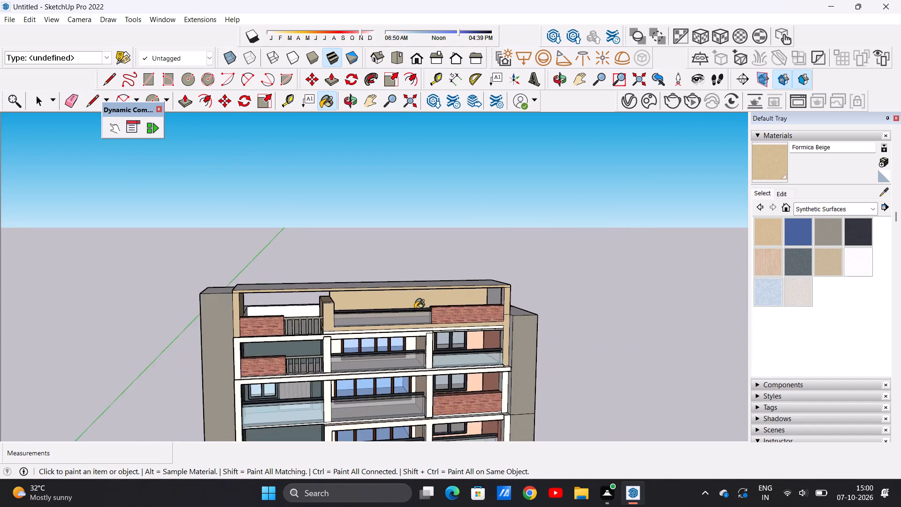
scroll(415, 309, "down", 5)
scroll(454, 326, "up", 6)
middle_click_drag(462, 268, 482, 268)
scroll(482, 268, "up", 10)
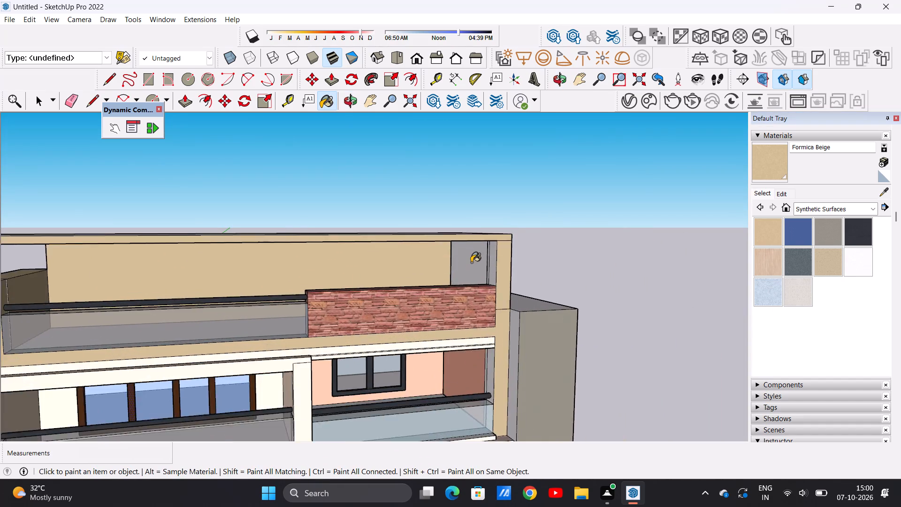
scroll(471, 262, "up", 10)
left_click(475, 263)
left_click(538, 264)
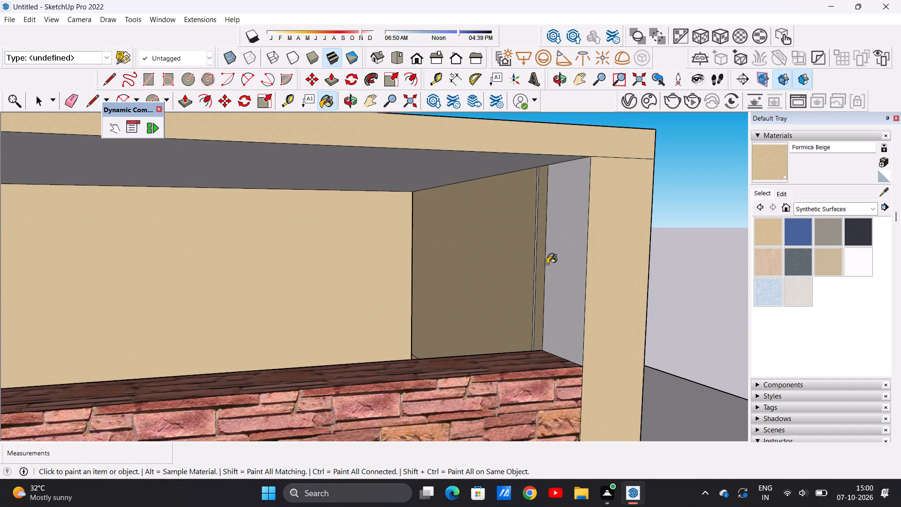
left_click(565, 265)
scroll(533, 264, "up", 12)
scroll(539, 264, "down", 1)
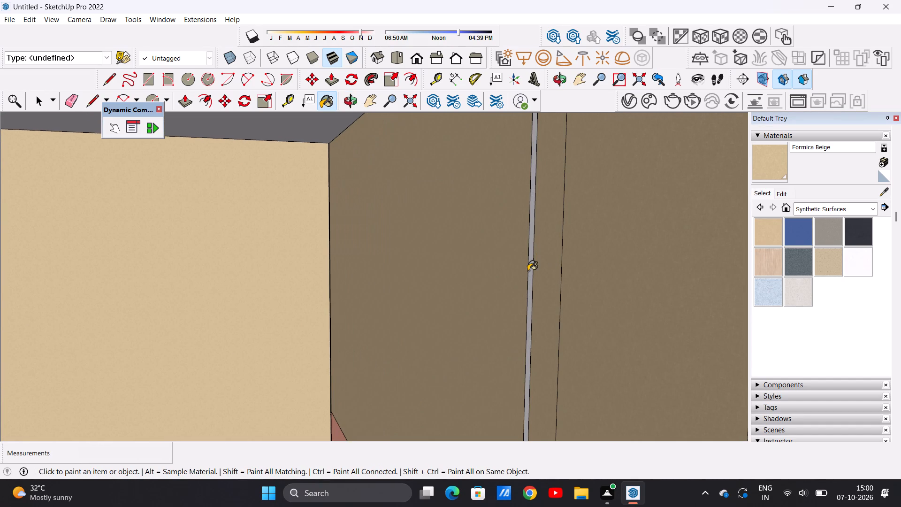
left_click(528, 271)
left_click(530, 273)
scroll(527, 297, "down", 8)
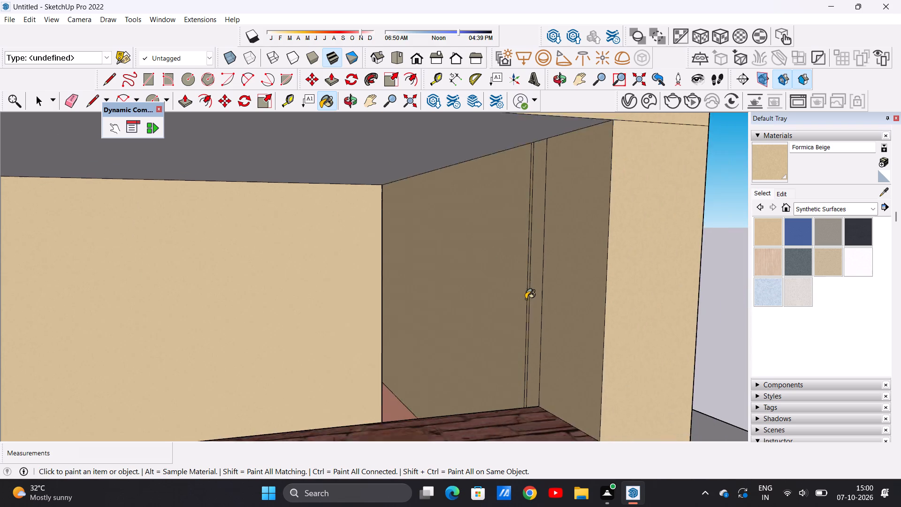
Paint the top face of the roof slab over the top floor with Formica Beige.
scroll(526, 299, "down", 20)
scroll(526, 299, "down", 7)
scroll(513, 290, "up", 1)
scroll(513, 290, "down", 2)
middle_click_drag(450, 279, 443, 286)
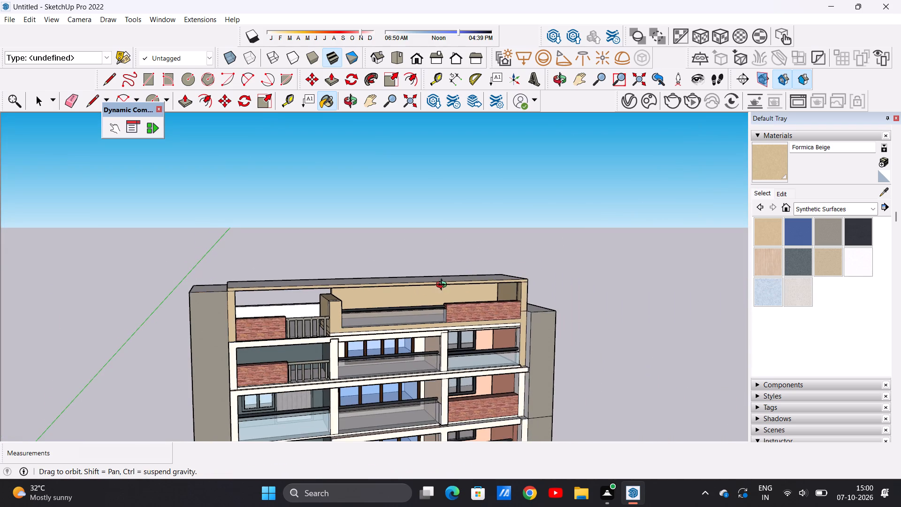
middle_click_drag(443, 286, 418, 358)
scroll(423, 285, "up", 5)
left_click(423, 285)
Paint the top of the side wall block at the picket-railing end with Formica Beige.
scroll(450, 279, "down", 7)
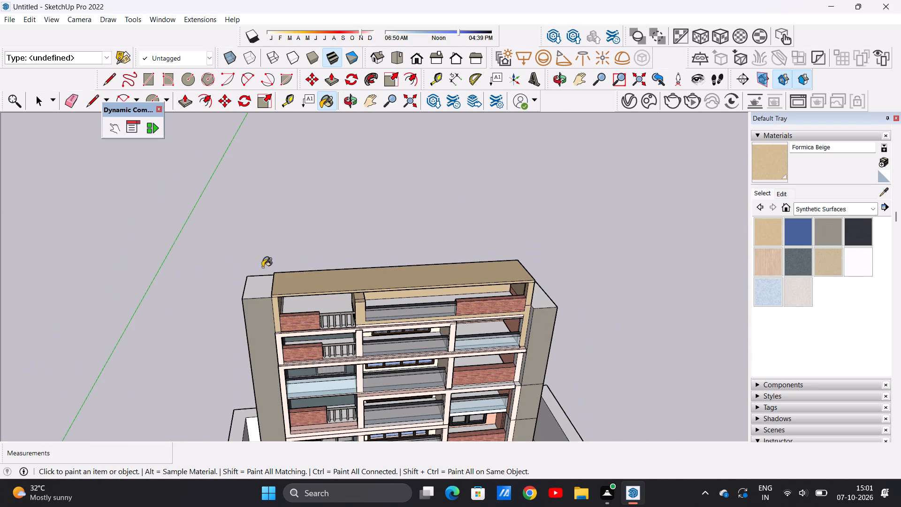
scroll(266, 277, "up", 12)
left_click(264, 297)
Paint the front top faces of both side wall blocks and the adjoining rear top face at the brick-parapet end with Formica Graystone.
scroll(242, 295, "down", 10)
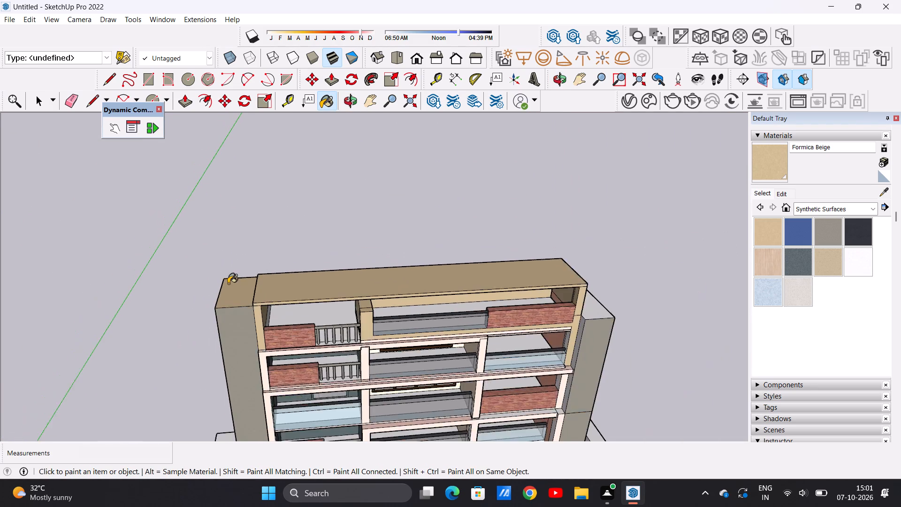
scroll(228, 284, "down", 4)
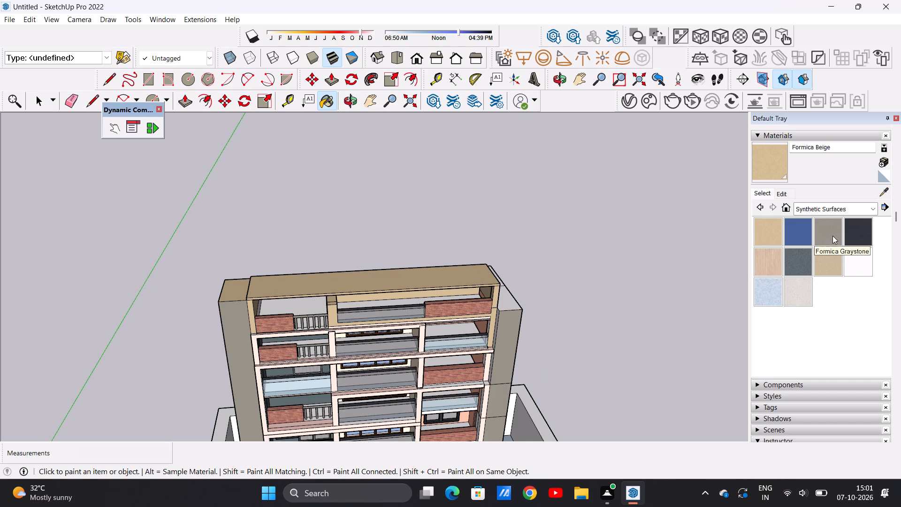
left_click(832, 236)
scroll(507, 285, "up", 7)
left_click(492, 316)
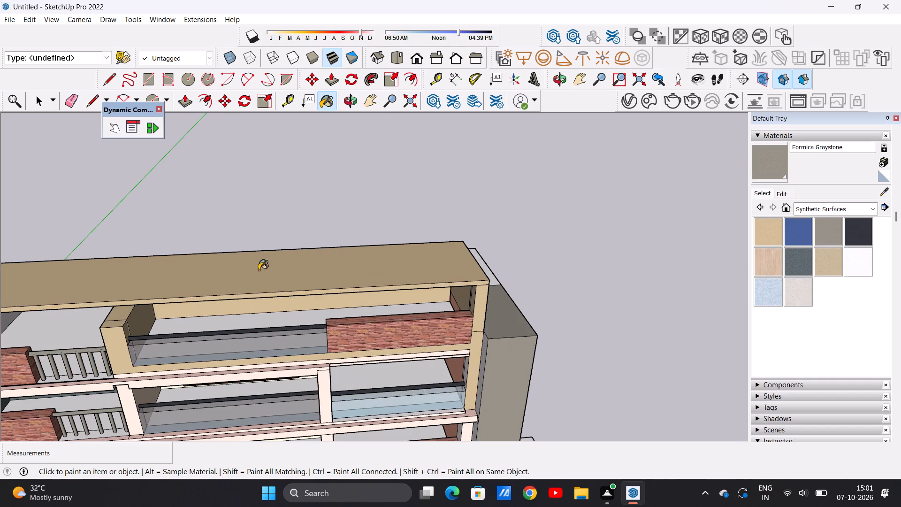
scroll(282, 269, "down", 9)
scroll(25, 261, "up", 5)
left_click(185, 283)
scroll(144, 283, "down", 5)
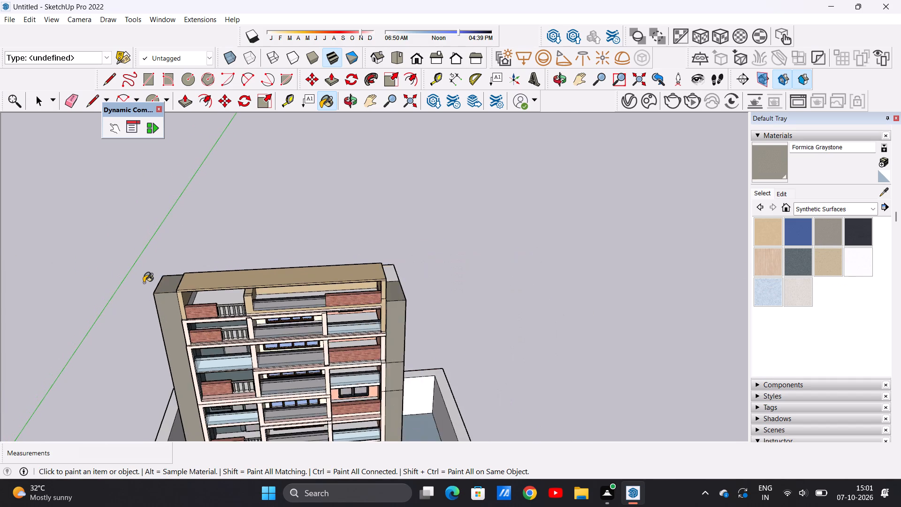
scroll(144, 283, "down", 3)
middle_click_drag(332, 275, 271, 312)
scroll(395, 255, "up", 11)
left_click(297, 281)
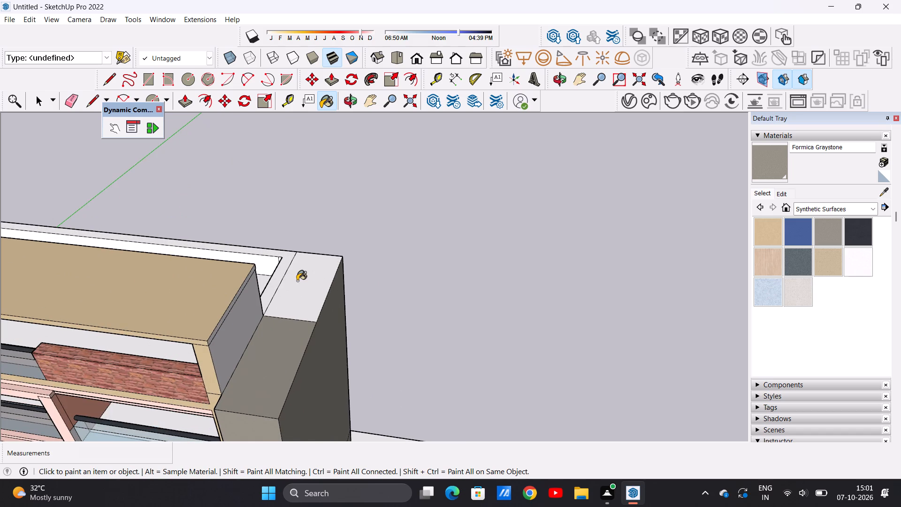
Paint the top floor's exposed end wall, its long rear wall and the roof slab's rear edge with Terrazzo Light Blue.
scroll(321, 271, "down", 5)
middle_click_drag(359, 267, 171, 312)
scroll(242, 302, "down", 6)
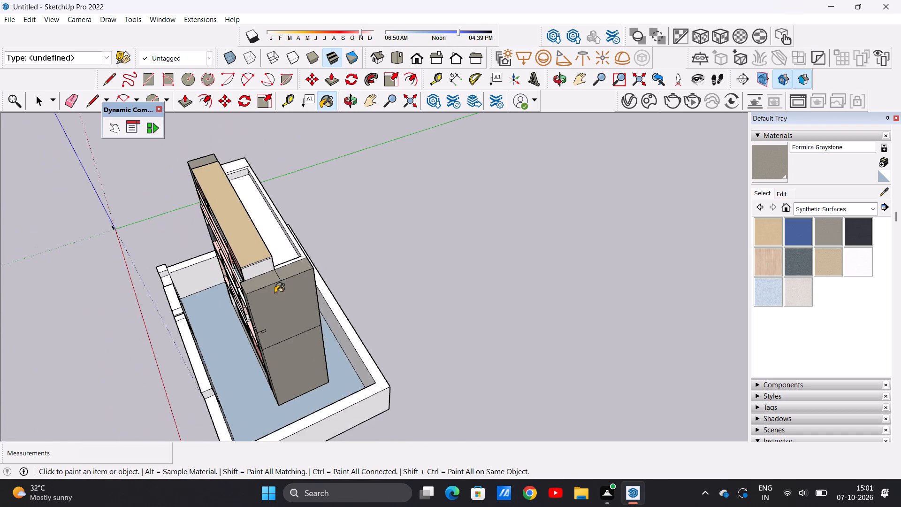
scroll(257, 217, "up", 10)
middle_click_drag(270, 261, 295, 220)
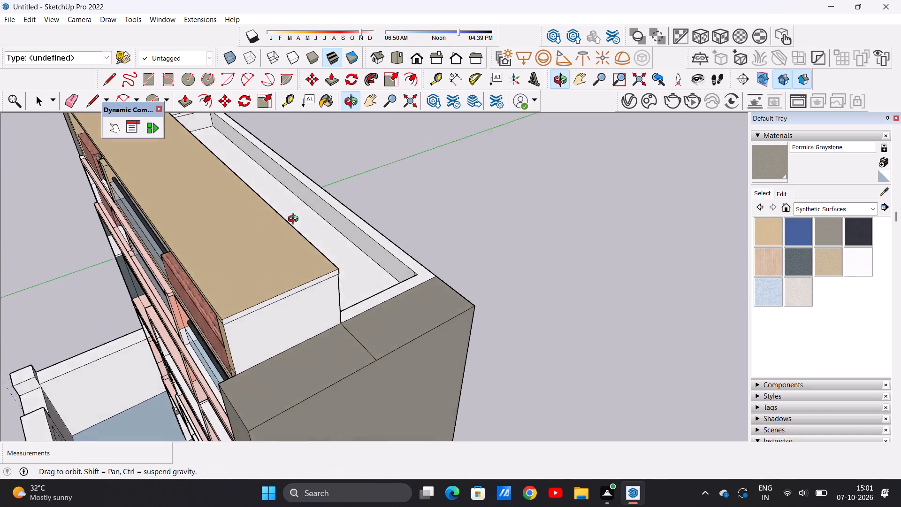
middle_click_drag(295, 220, 170, 275)
scroll(198, 279, "down", 3)
scroll(209, 269, "up", 7)
middle_click_drag(209, 270, 196, 269)
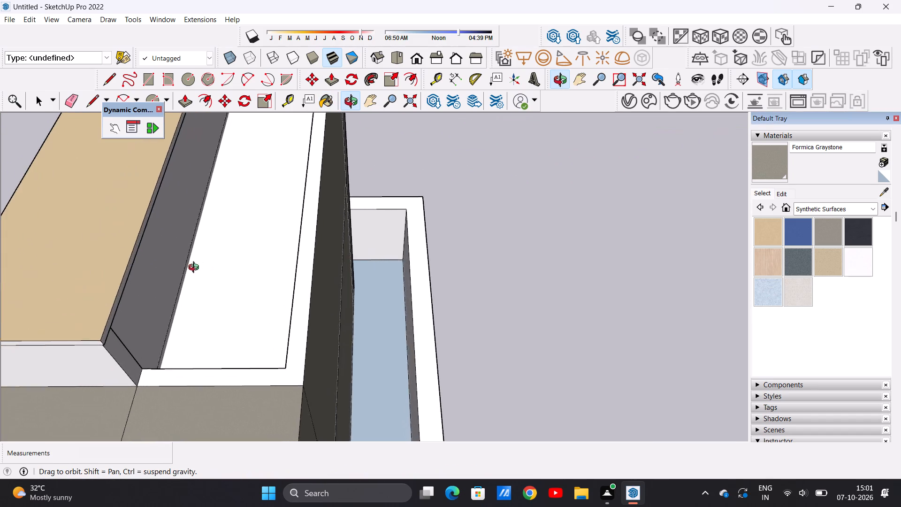
middle_click_drag(196, 269, 140, 291)
scroll(208, 277, "down", 5)
scroll(240, 269, "up", 1)
scroll(241, 269, "down", 4)
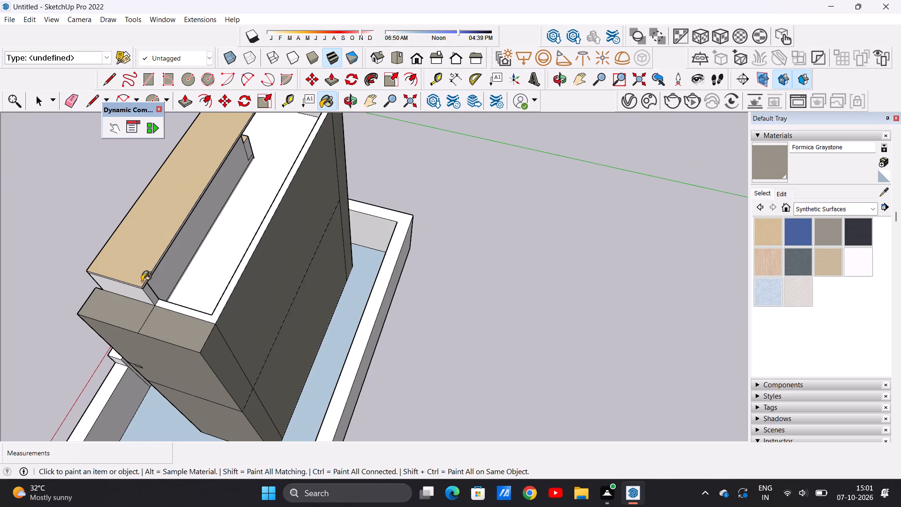
scroll(142, 284, "up", 9)
left_click(771, 295)
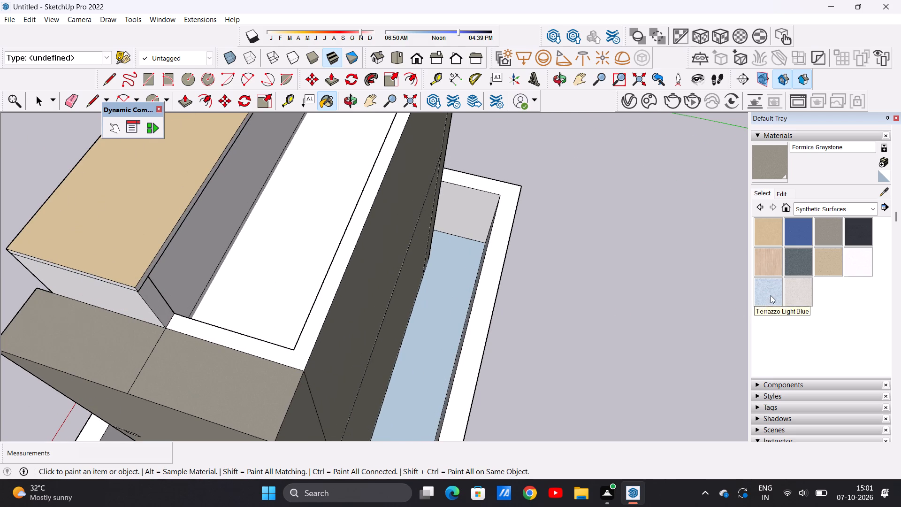
scroll(170, 296, "up", 4)
left_click(120, 306)
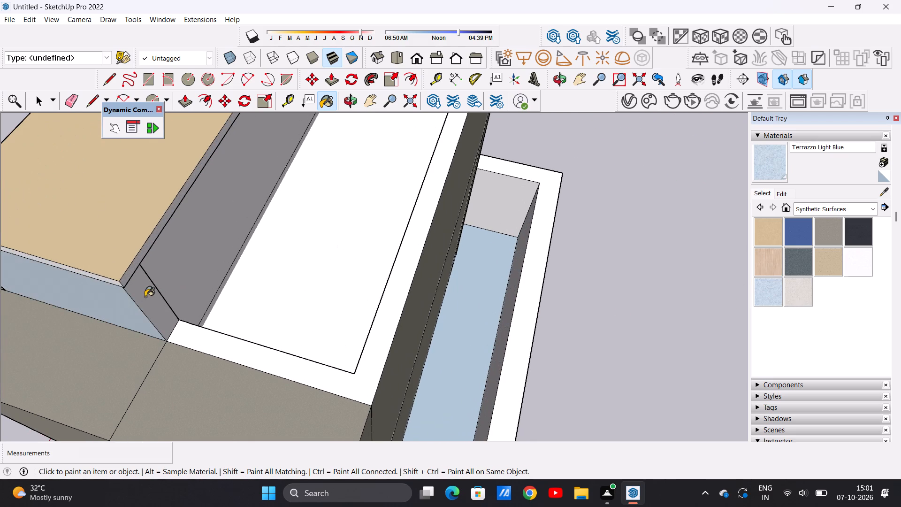
left_click(145, 297)
left_click(168, 277)
left_click(132, 270)
Paint the roof slab's end edge above the light blue end wall with Terrazzo Light Blue.
scroll(225, 288, "down", 6)
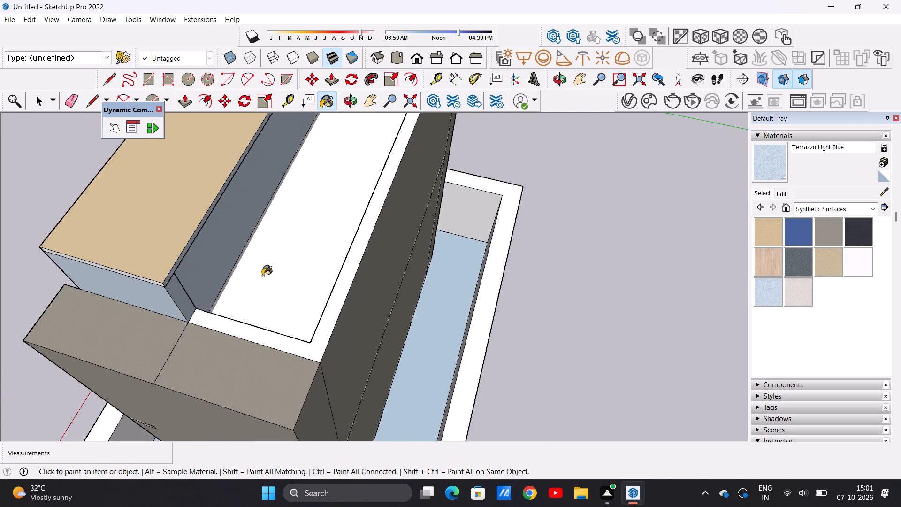
scroll(262, 276, "down", 2)
middle_click_drag(183, 291, 202, 238)
scroll(207, 207, "up", 12)
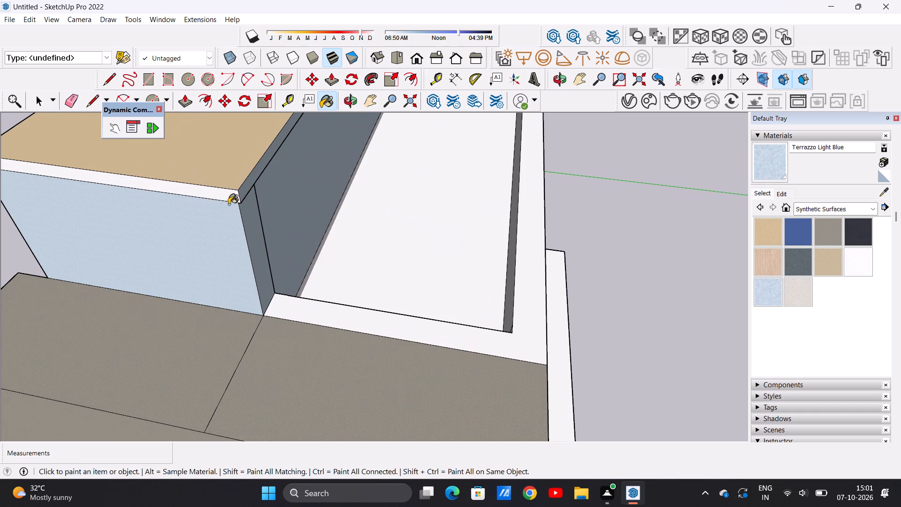
left_click(223, 198)
Paint the remaining faces at the far end and base of the top floor's rear wall with Terrazzo Light Blue.
scroll(237, 243, "down", 13)
scroll(257, 247, "up", 1)
scroll(257, 247, "down", 3)
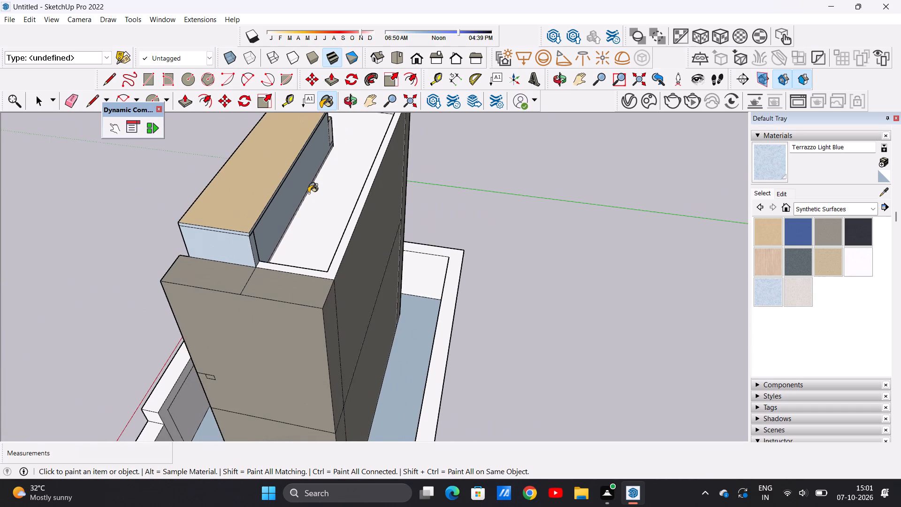
scroll(314, 195, "up", 4)
scroll(277, 231, "down", 8)
scroll(313, 156, "up", 19)
left_click(305, 169)
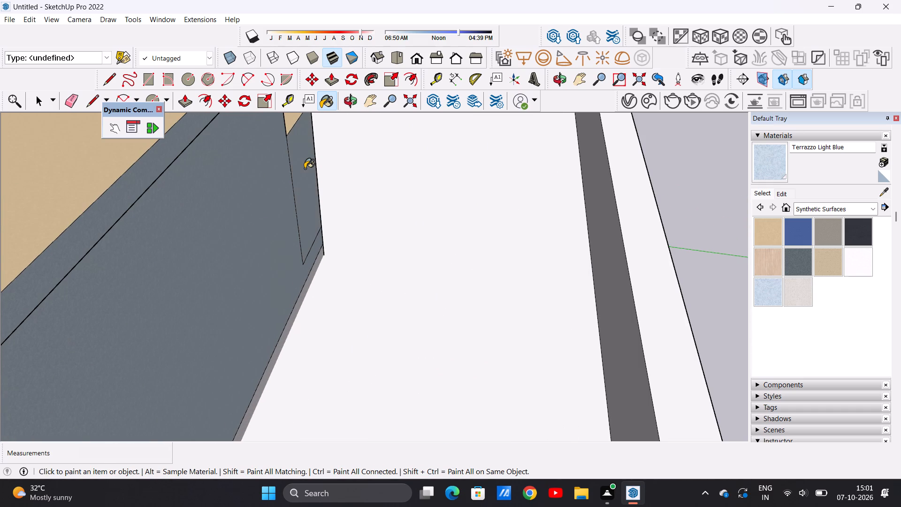
left_click(304, 290)
Paint the rear terrace parapet's top face and its long inner face with Terrazzo Light Blue.
scroll(323, 285, "down", 12)
middle_click_drag(322, 282, 409, 255)
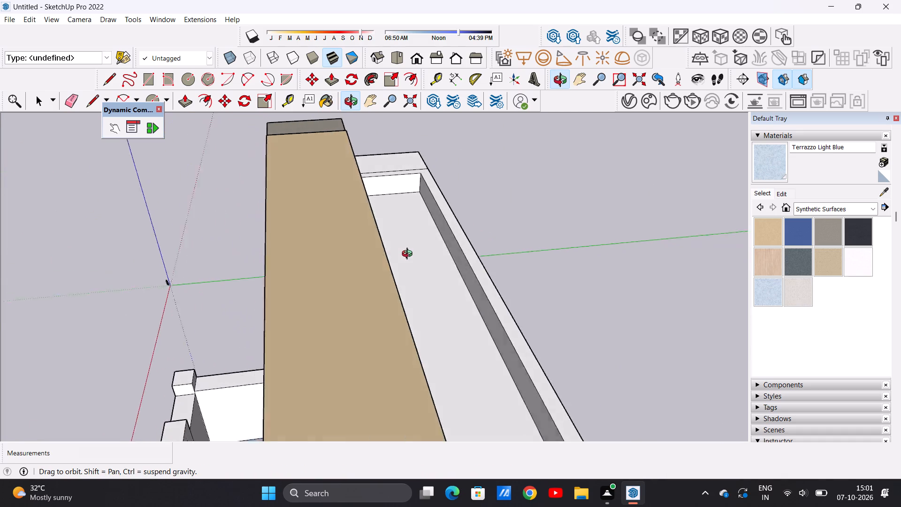
middle_click_drag(409, 255, 417, 230)
scroll(321, 261, "down", 9)
scroll(450, 323, "up", 2)
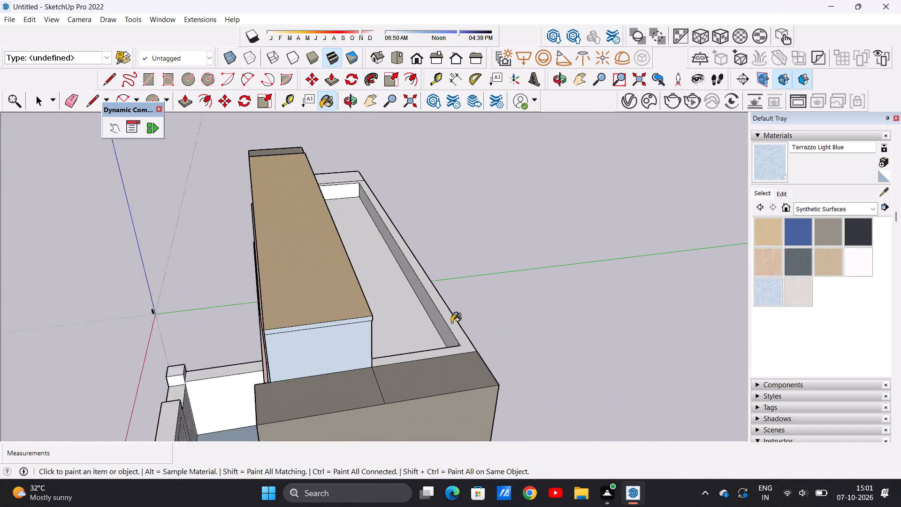
scroll(451, 323, "up", 11)
left_click(451, 323)
left_click(430, 341)
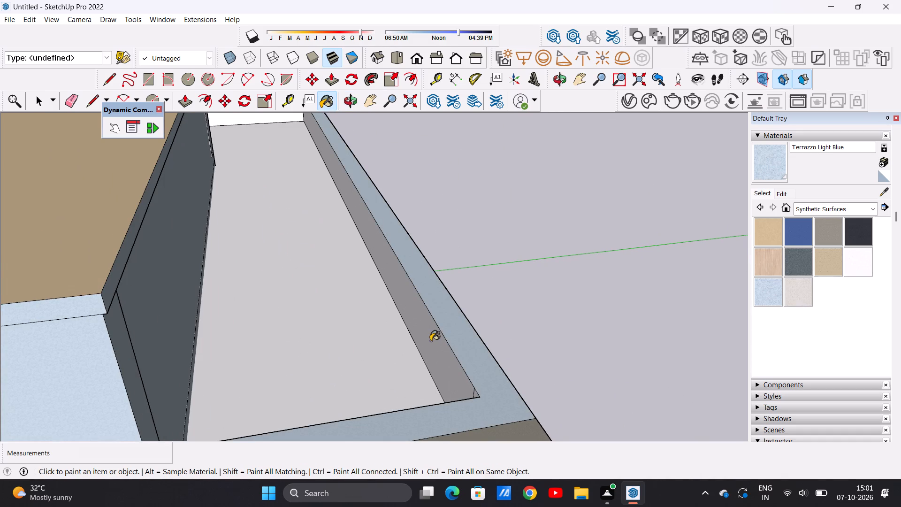
Paint the inner face of the terrace parapet's short end near the brick parapet with Terrazzo Light Blue.
scroll(412, 362, "down", 14)
scroll(366, 229, "up", 13)
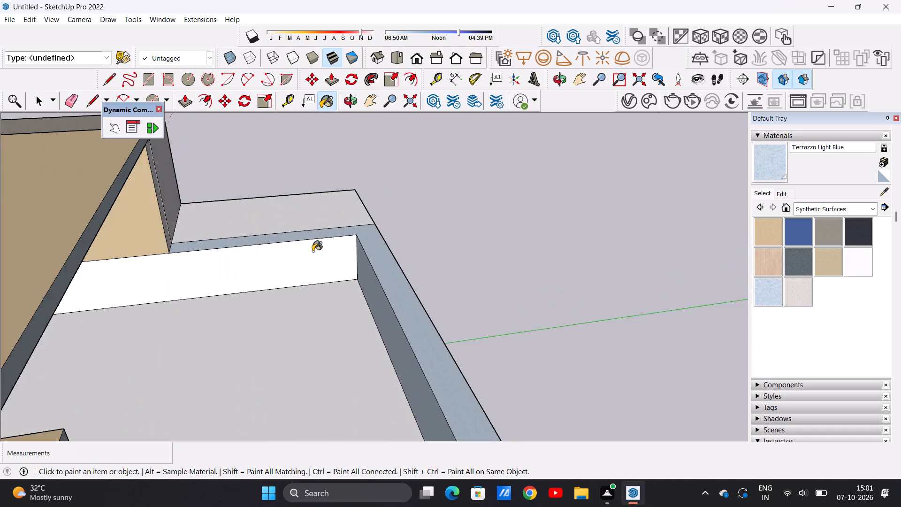
middle_click_drag(318, 258, 42, 270)
scroll(175, 269, "down", 4)
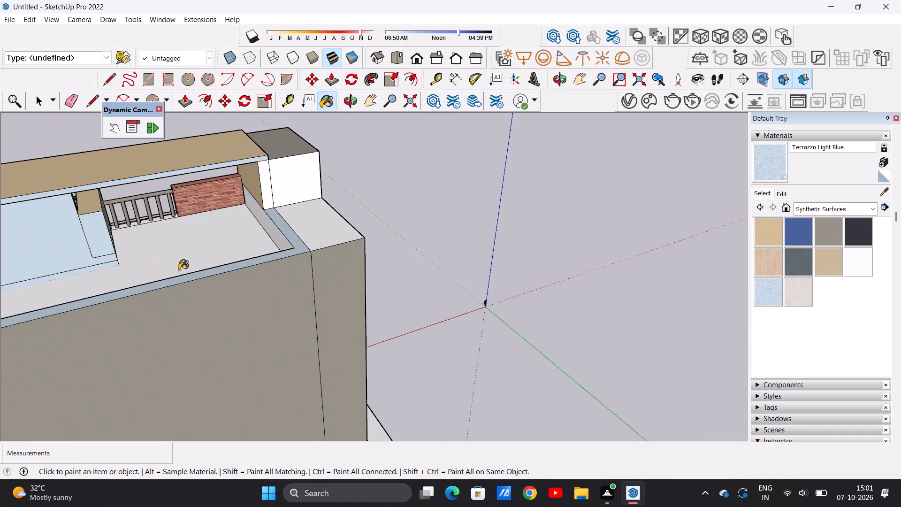
scroll(179, 270, "down", 4)
scroll(229, 221, "up", 6)
scroll(288, 246, "up", 7)
left_click(291, 247)
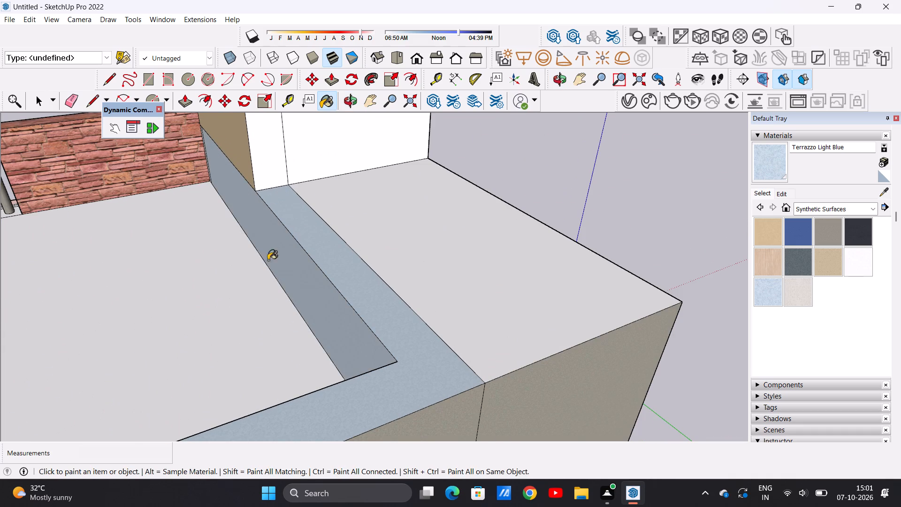
Paint the white rear face of the raised side block and the lower block top behind it with Formica Graystone.
scroll(237, 272, "down", 20)
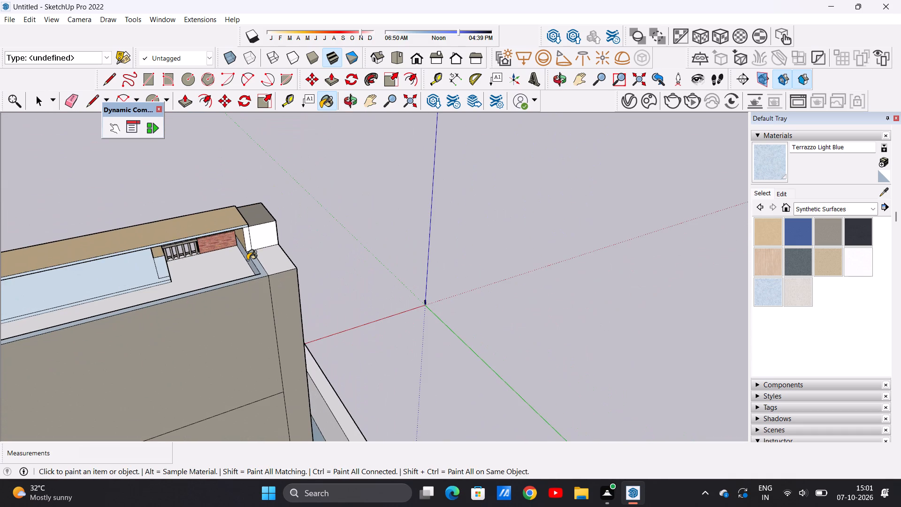
scroll(270, 242, "up", 4)
scroll(270, 242, "down", 1)
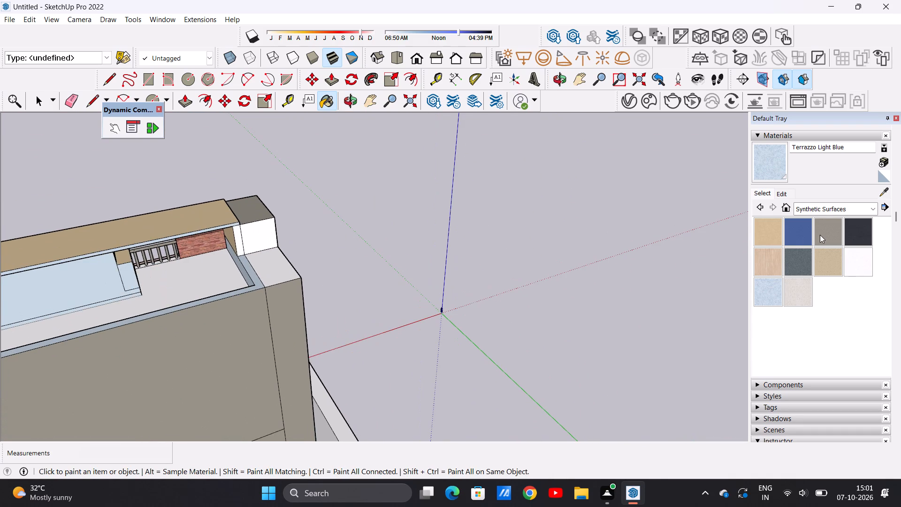
left_click(820, 235)
scroll(264, 236, "up", 9)
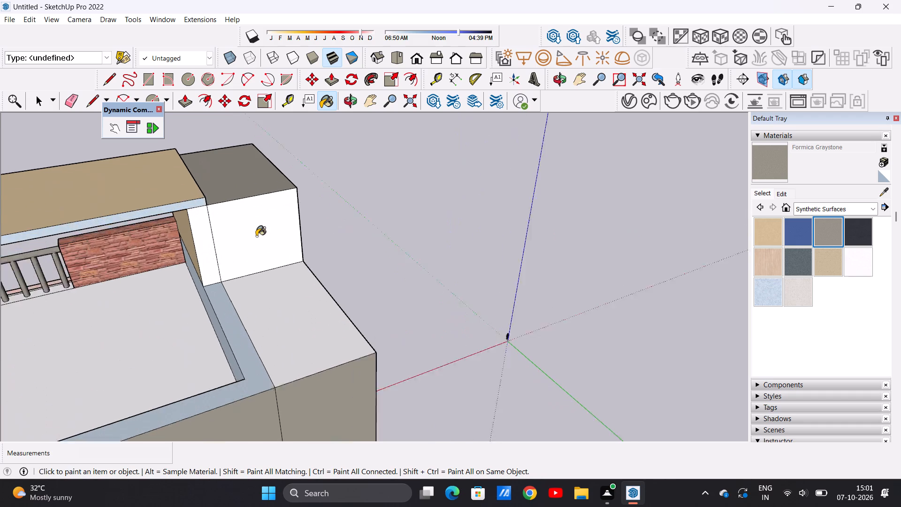
scroll(256, 236, "up", 3)
left_click(239, 232)
left_click(267, 324)
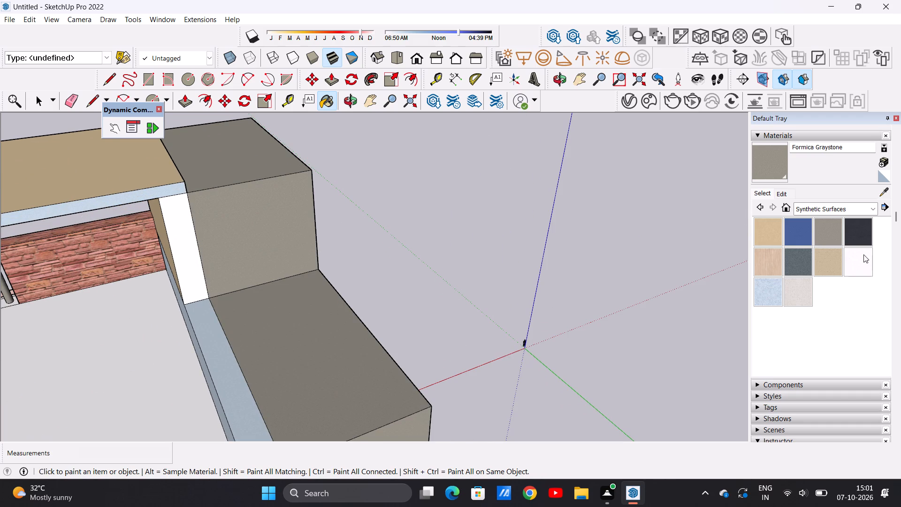
Paint the white rear end face of the top-floor frame, beside the raised side block, with Formica Beige.
left_click(767, 235)
scroll(199, 233, "up", 4)
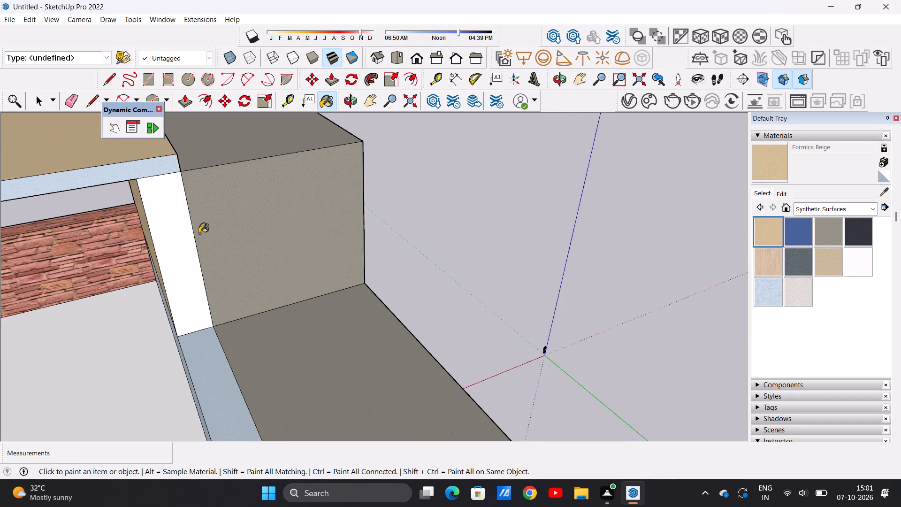
scroll(199, 233, "up", 1)
left_click(176, 238)
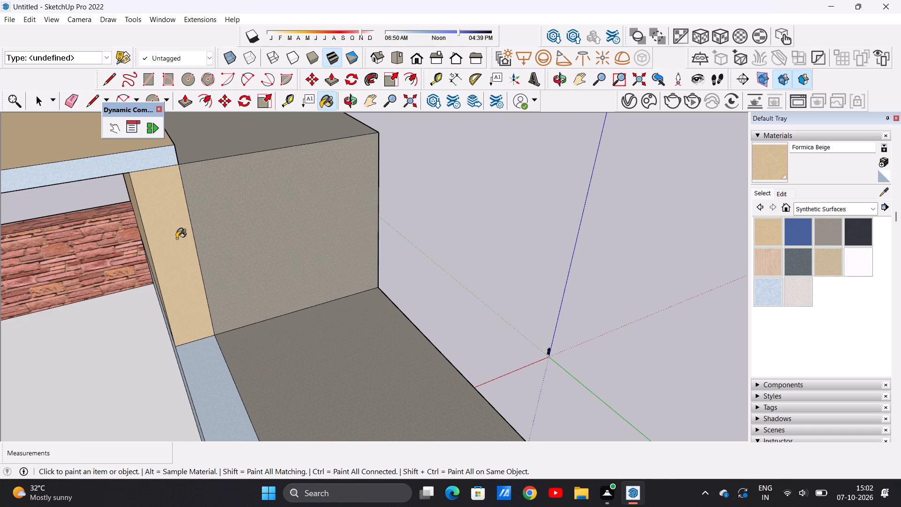
Paint the rear terrace floor inside the parapet with Terrazzo Tile Light.
scroll(176, 238, "down", 10)
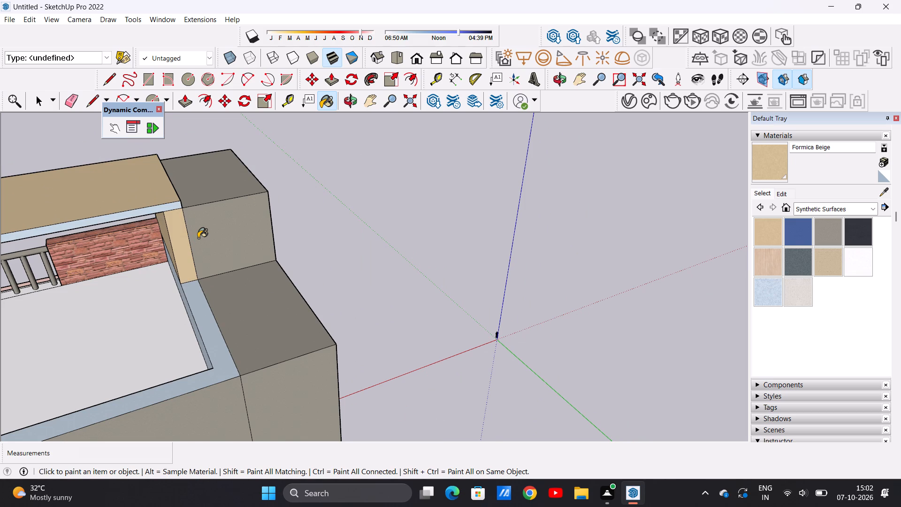
scroll(211, 237, "down", 9)
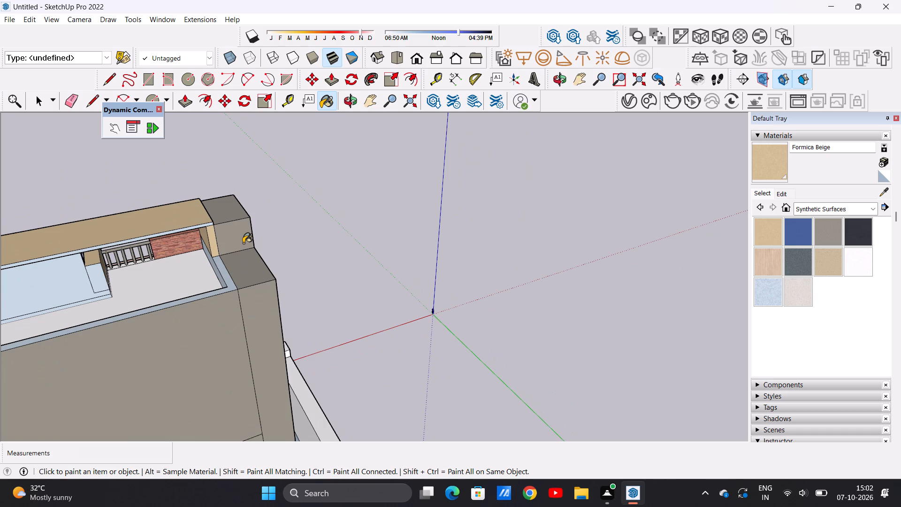
scroll(262, 246, "down", 8)
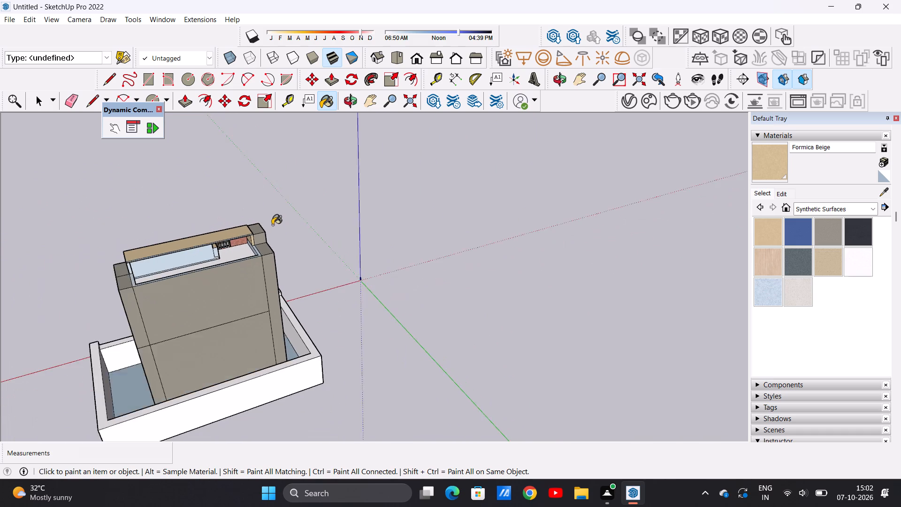
scroll(272, 225, "down", 4)
middle_click_drag(301, 248, 333, 232)
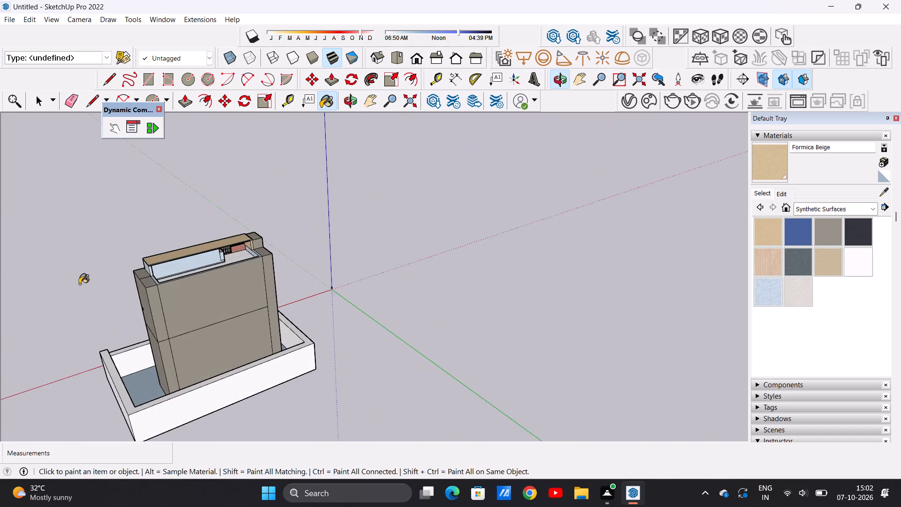
scroll(79, 284, "up", 14)
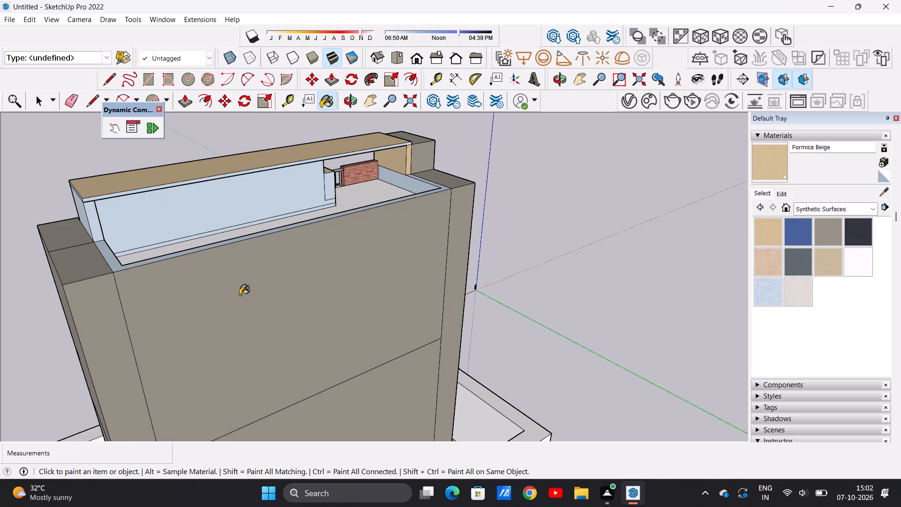
scroll(351, 245, "down", 3)
scroll(208, 233, "up", 10)
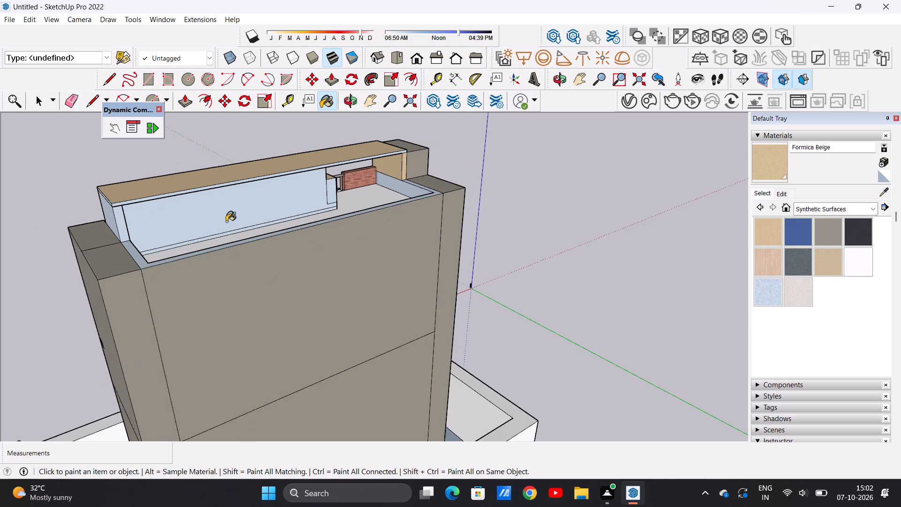
scroll(226, 222, "up", 9)
middle_click_drag(256, 235, 268, 290)
scroll(268, 290, "down", 9)
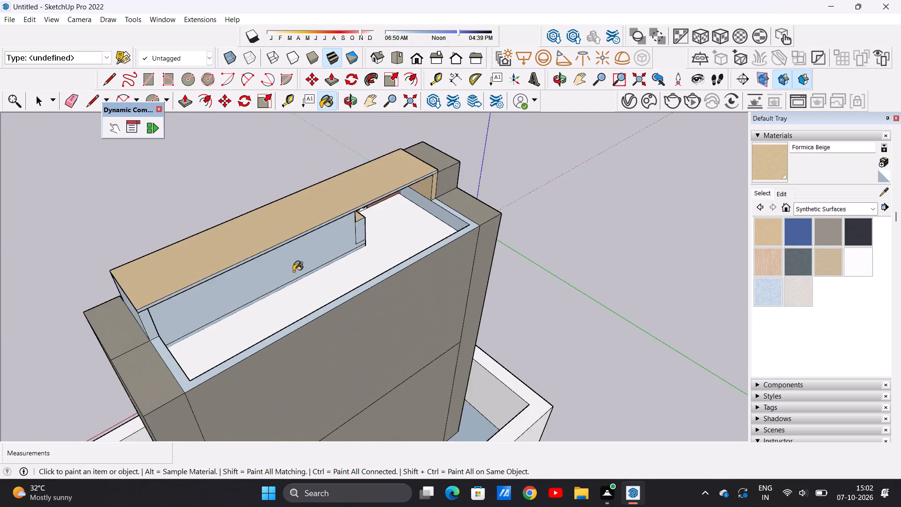
scroll(293, 282, "up", 5)
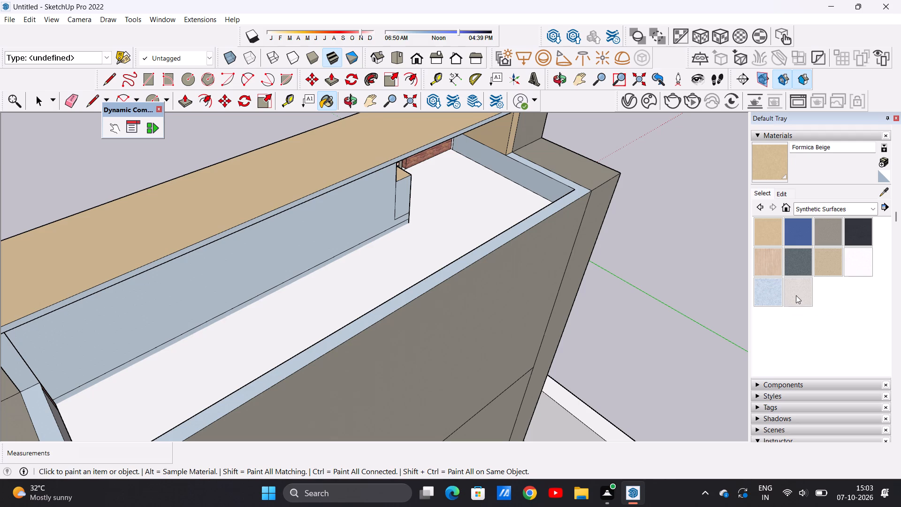
left_click(796, 295)
left_click(345, 276)
Examine the building from the rear terrace around to the front facade, focusing on the upper balcony levels.
scroll(464, 258, "down", 12)
scroll(405, 287, "up", 6)
middle_click_drag(452, 289, 358, 178)
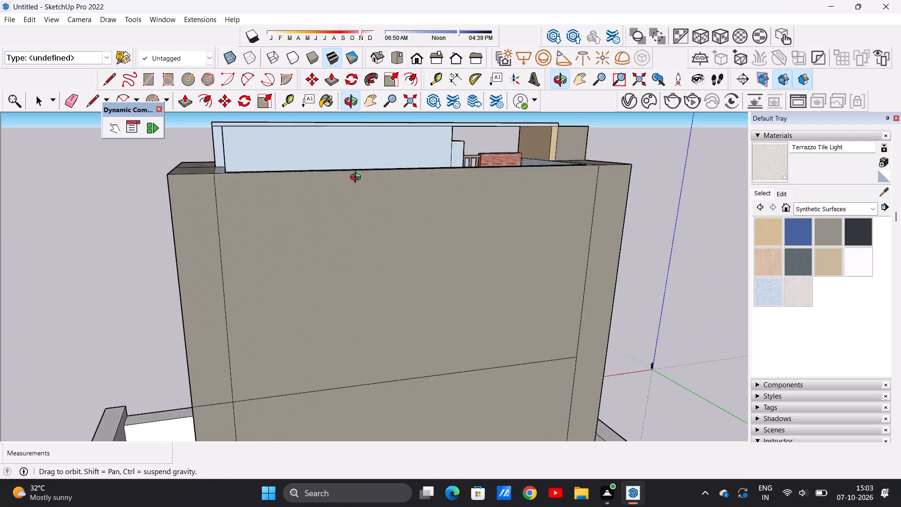
middle_click_drag(358, 178, 350, 231)
middle_click_drag(320, 241, 270, 361)
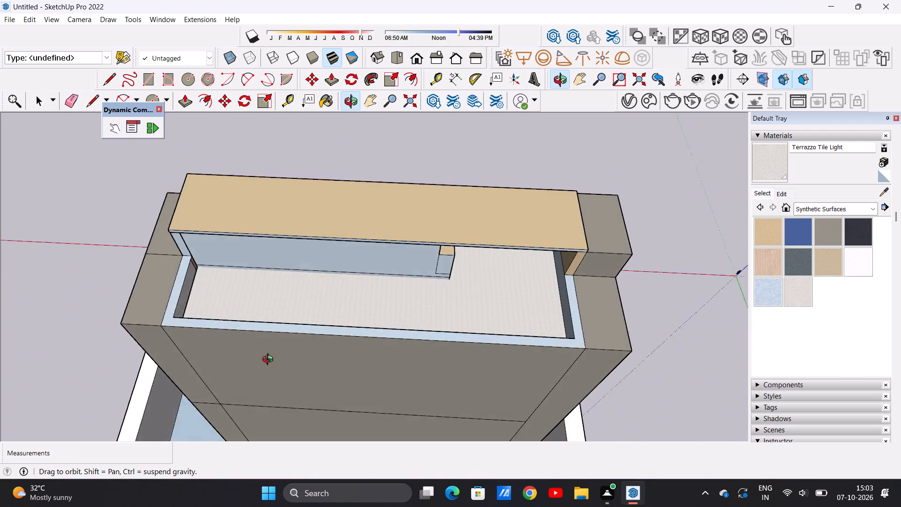
middle_click_drag(270, 361, 518, 326)
scroll(438, 302, "down", 11)
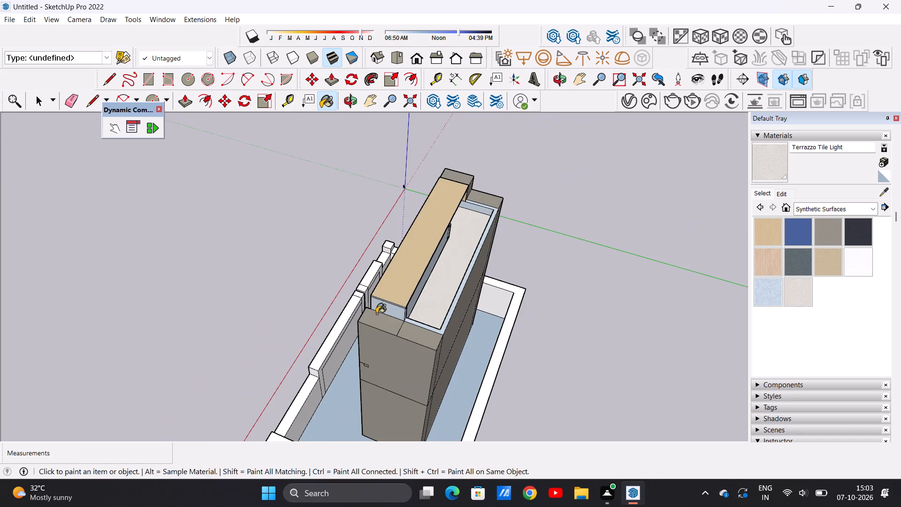
middle_click_drag(338, 326, 517, 296)
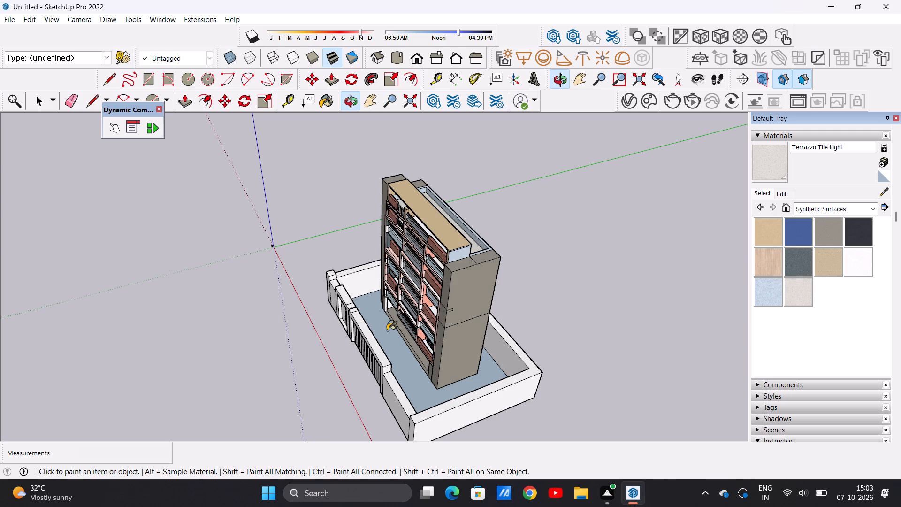
scroll(387, 330, "down", 2)
middle_click_drag(385, 326, 519, 297)
middle_click_drag(377, 316, 481, 277)
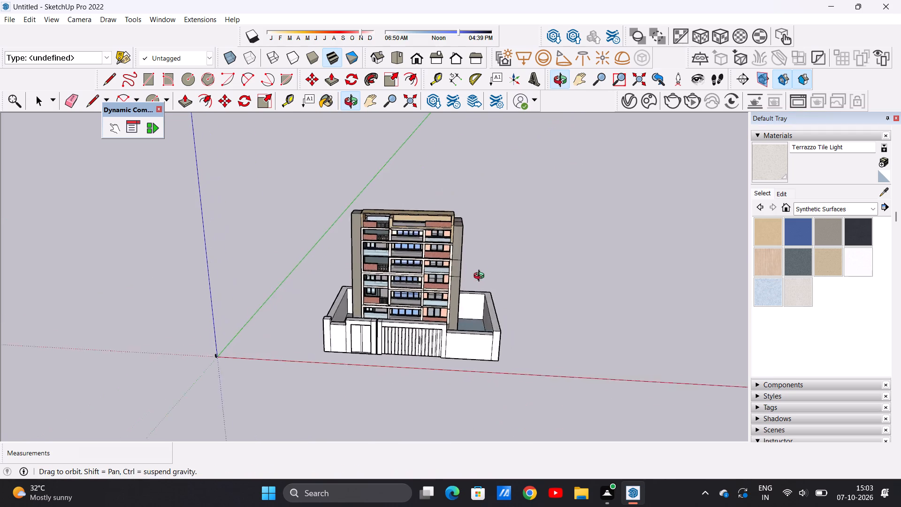
middle_click_drag(481, 277, 486, 263)
scroll(436, 257, "up", 15)
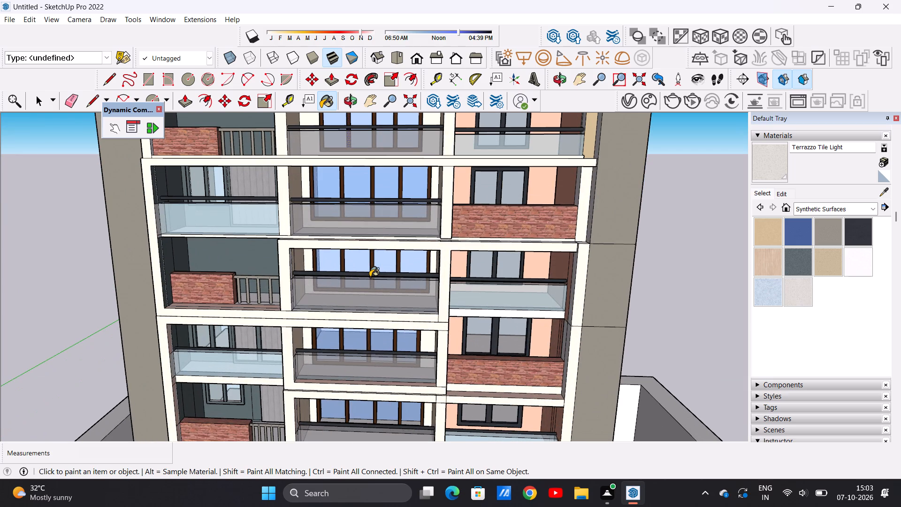
scroll(350, 317, "down", 7)
middle_click_drag(336, 323, 337, 319)
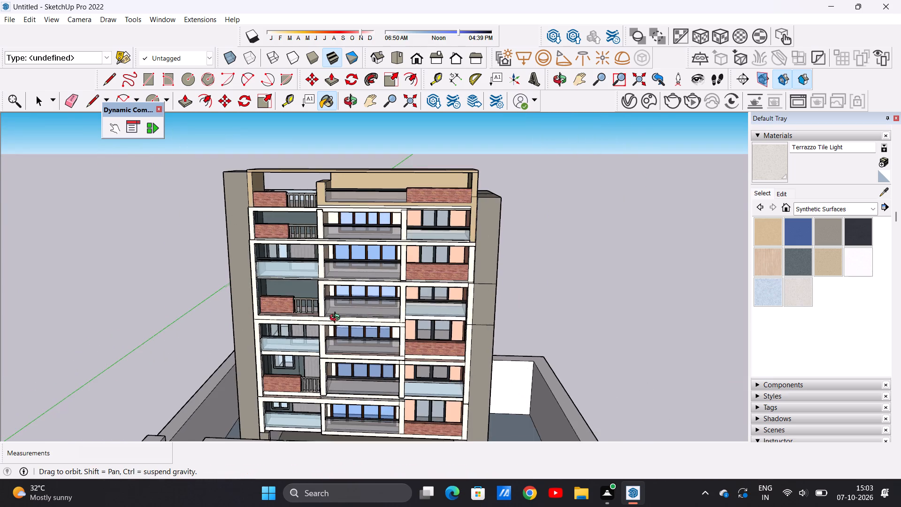
middle_click_drag(337, 319, 352, 273)
scroll(336, 217, "up", 9)
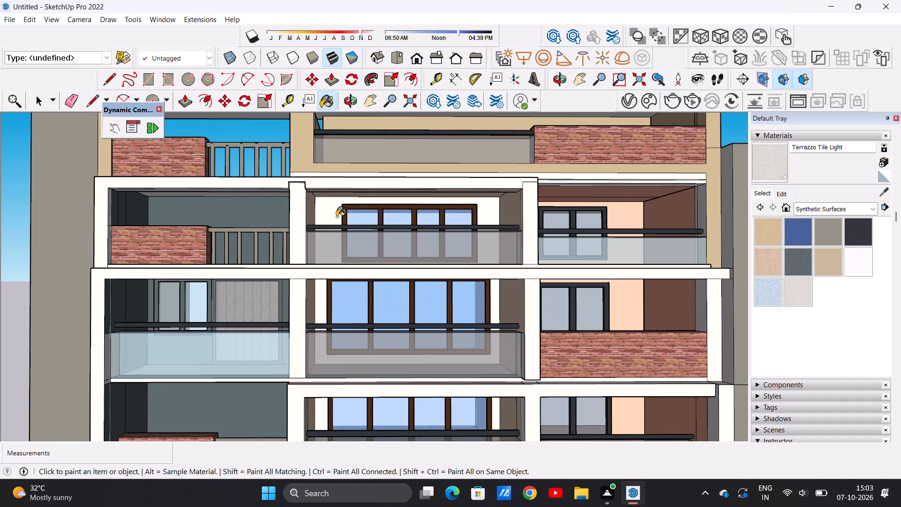
scroll(327, 274, "down", 5)
scroll(331, 280, "down", 20)
scroll(331, 280, "down", 10)
scroll(347, 293, "up", 13)
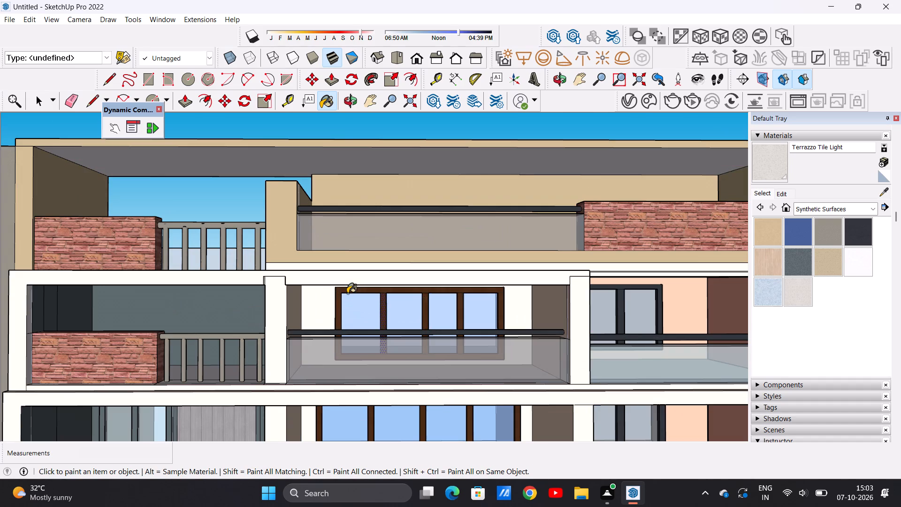
Draw a line about 4' 1" long across the white pillar between the railing and glass balcony, at railing height, one floor below the top.
key("space")
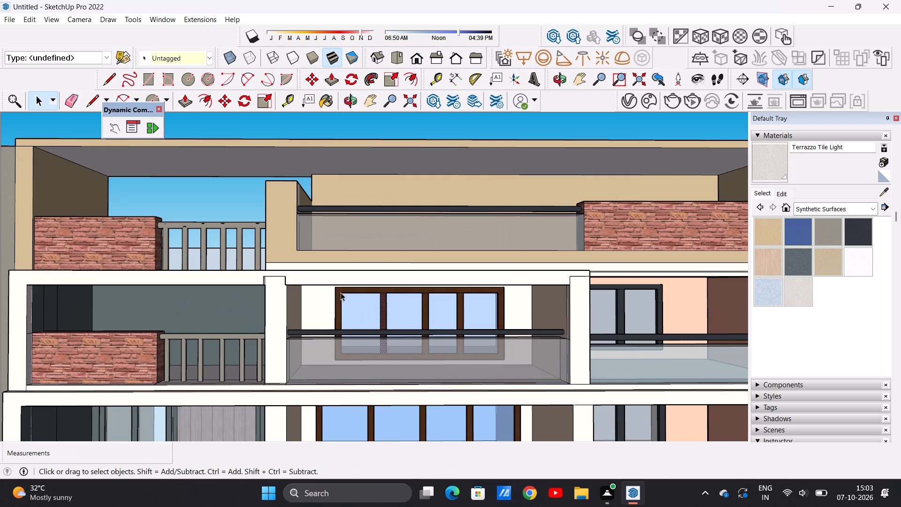
middle_click_drag(338, 299, 337, 316)
scroll(321, 316, "down", 9)
scroll(315, 322, "up", 6)
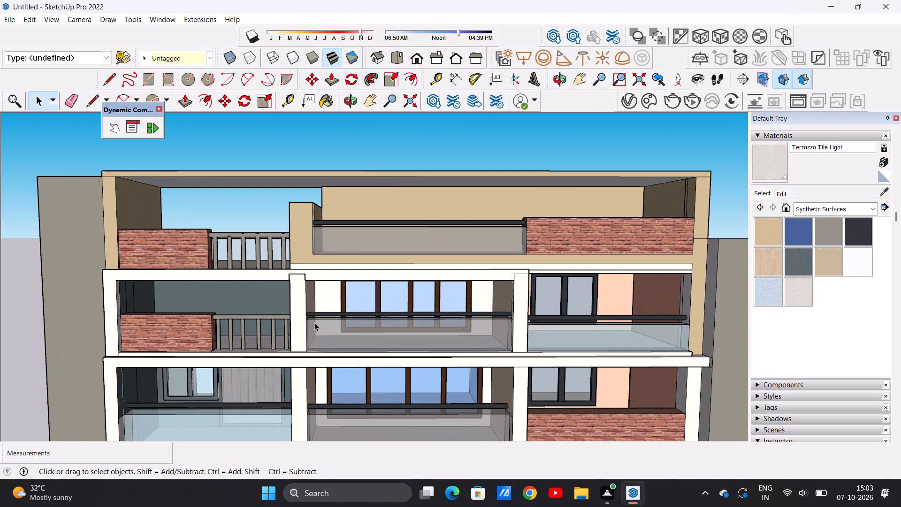
scroll(300, 313, "down", 4)
scroll(300, 313, "up", 4)
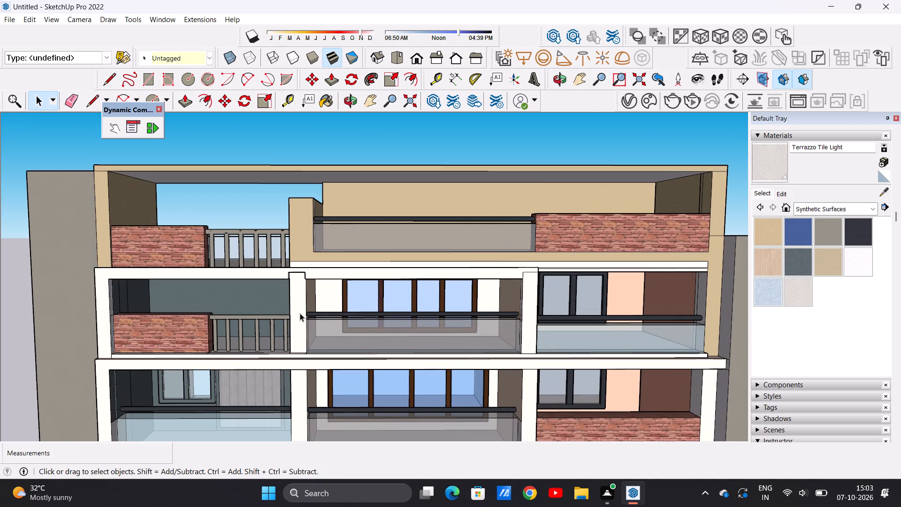
scroll(299, 350, "up", 4)
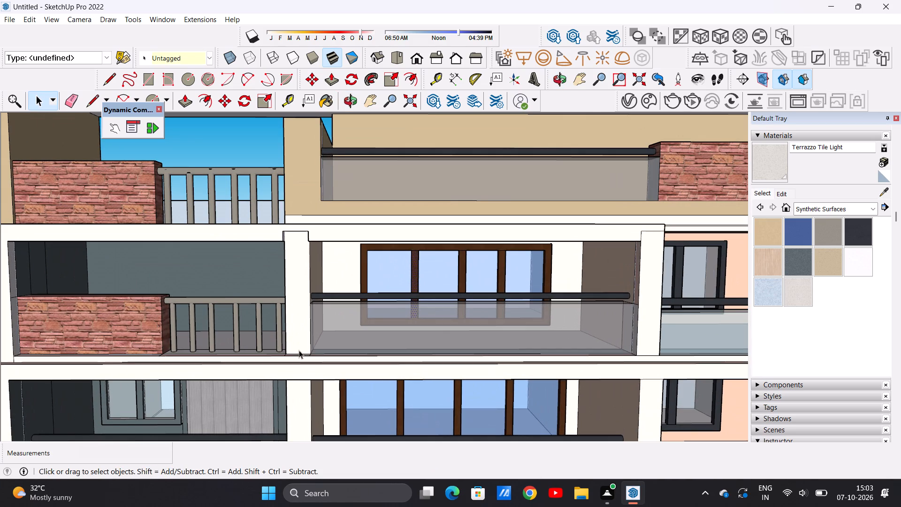
key("l")
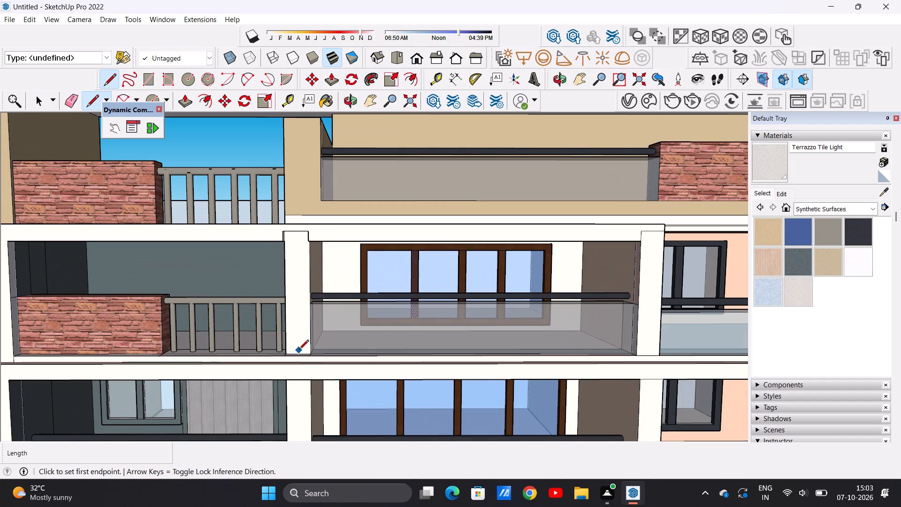
scroll(287, 307, "up", 7)
left_click(284, 295)
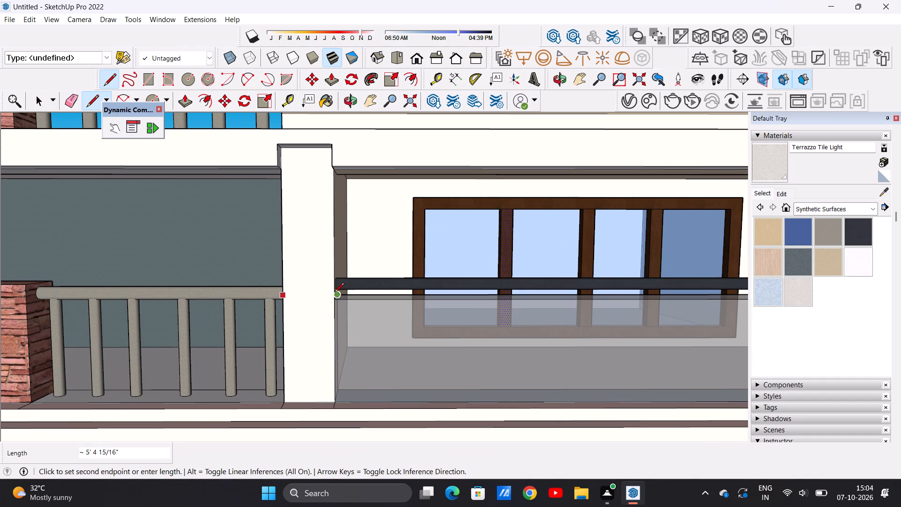
scroll(326, 306, "up", 4)
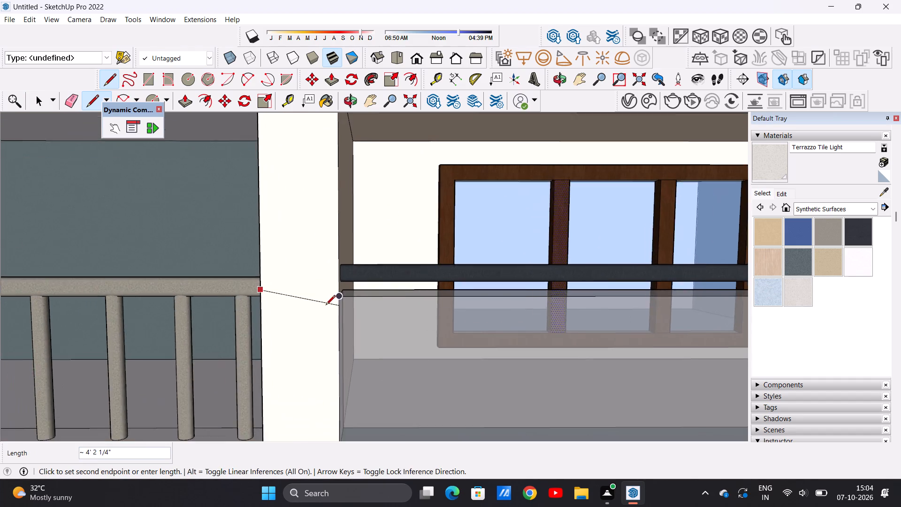
scroll(326, 306, "up", 3)
left_click(343, 284)
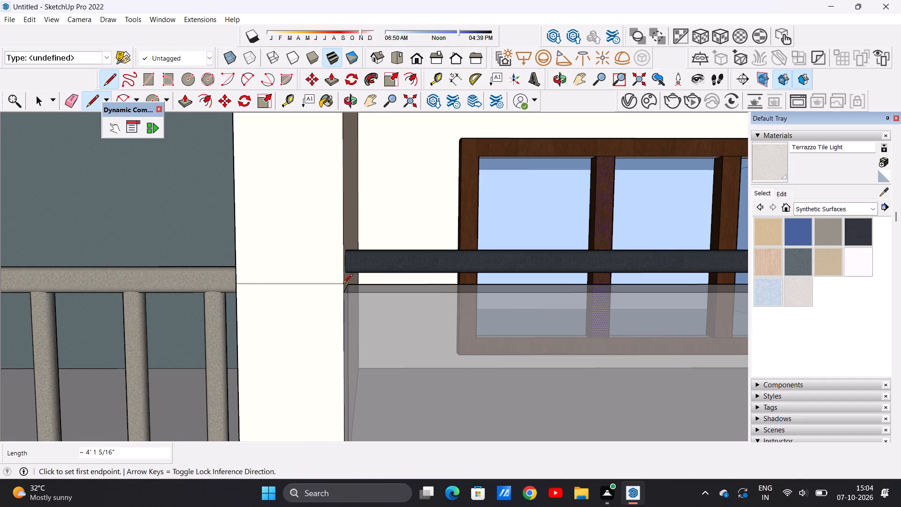
Paint the pillar's front face below the dividing line with Stone Flagstone Ashlar from the Brick, Cladding and Siding collection.
scroll(343, 284, "down", 11)
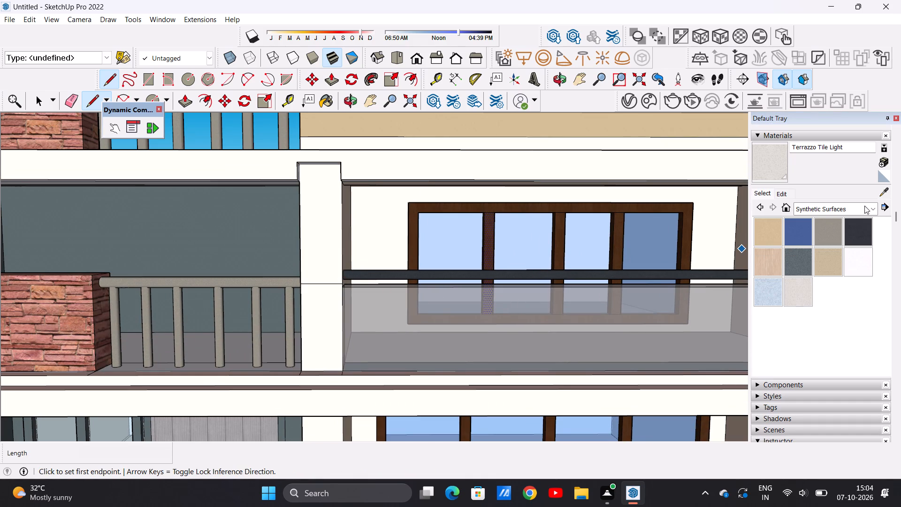
left_click(867, 210)
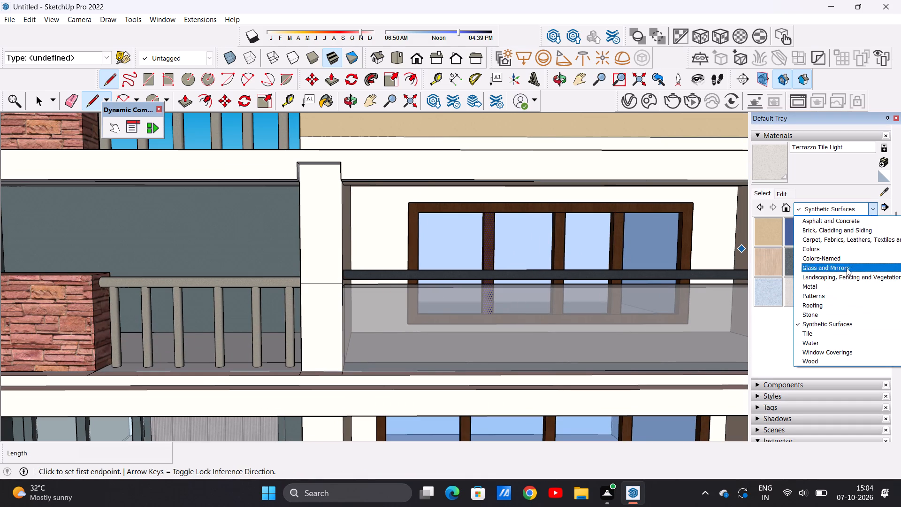
left_click(845, 231)
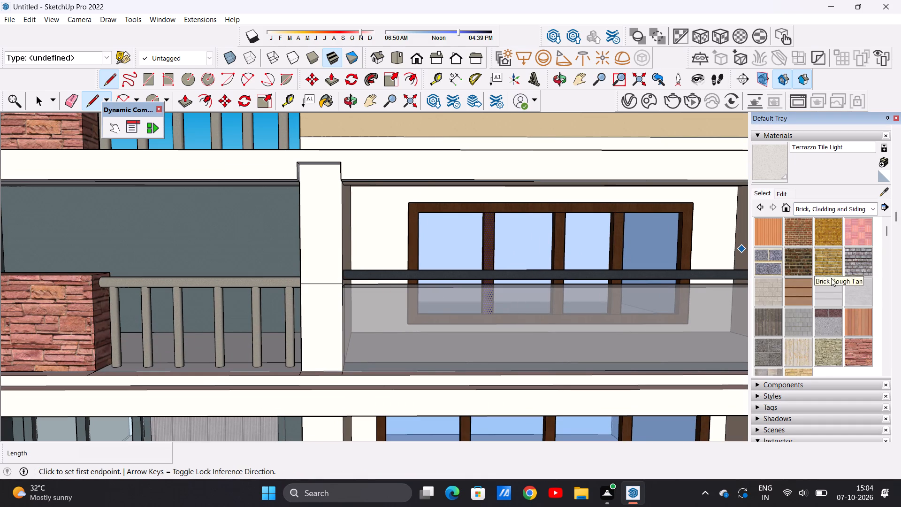
scroll(847, 307, "down", 1)
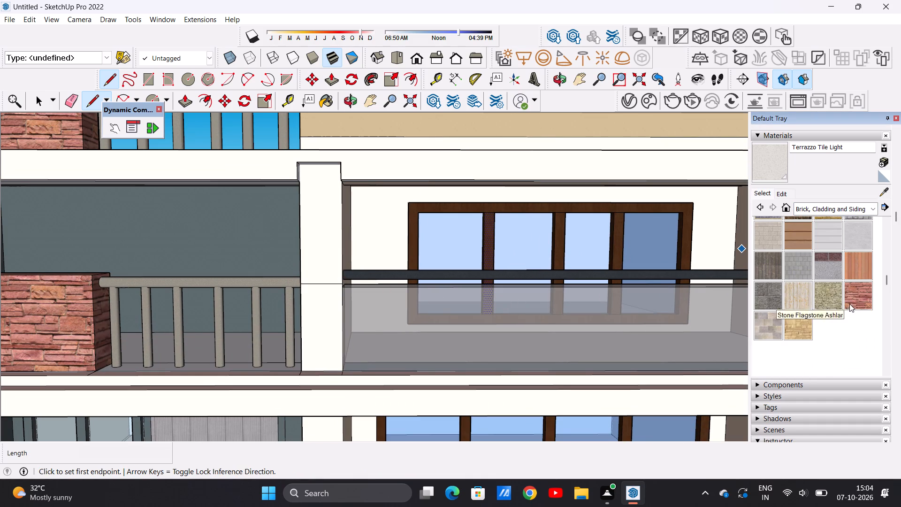
left_click(853, 298)
scroll(327, 313, "up", 5)
left_click(322, 314)
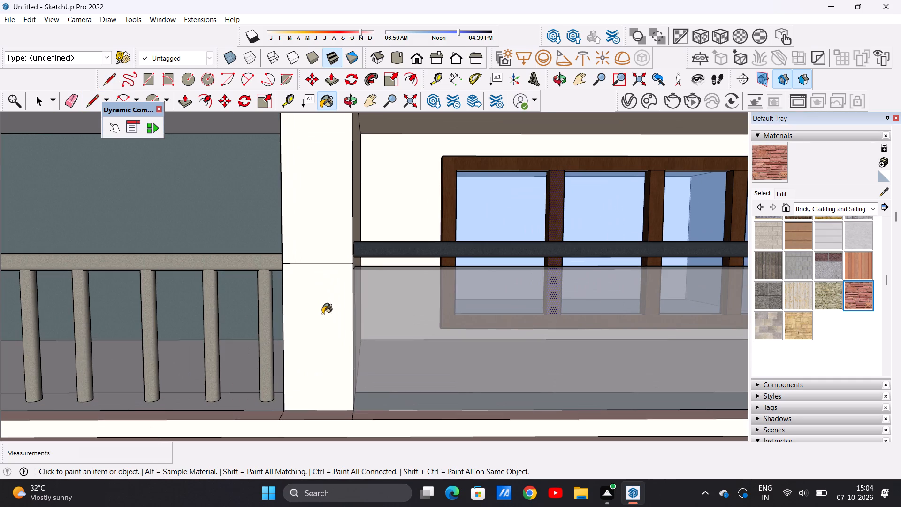
scroll(323, 322, "down", 5)
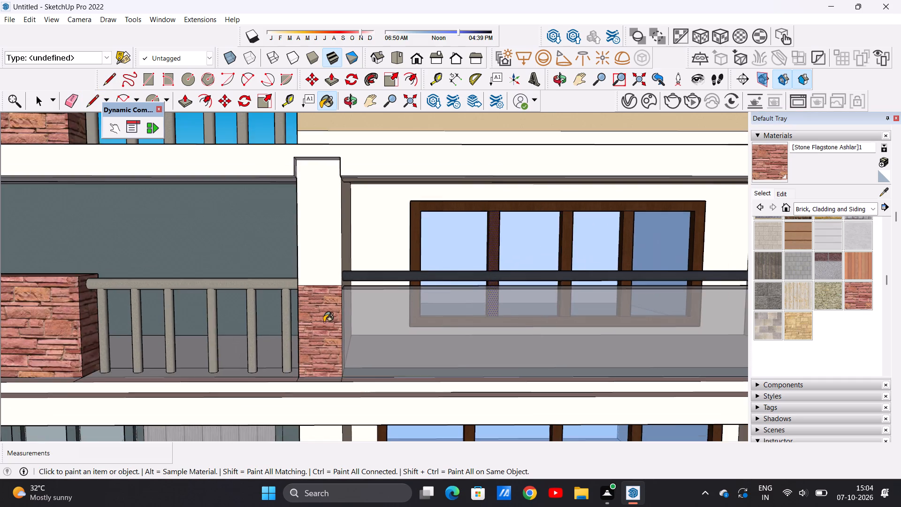
scroll(330, 330, "down", 12)
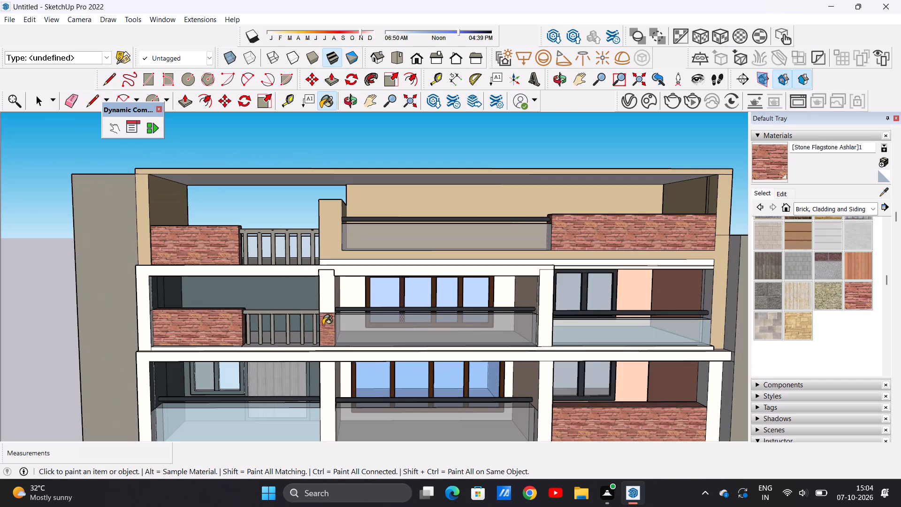
Draw a line about 3' 9" long across the white pillar between the two glass balconies, above railing height, one floor below the top.
scroll(322, 325, "down", 8)
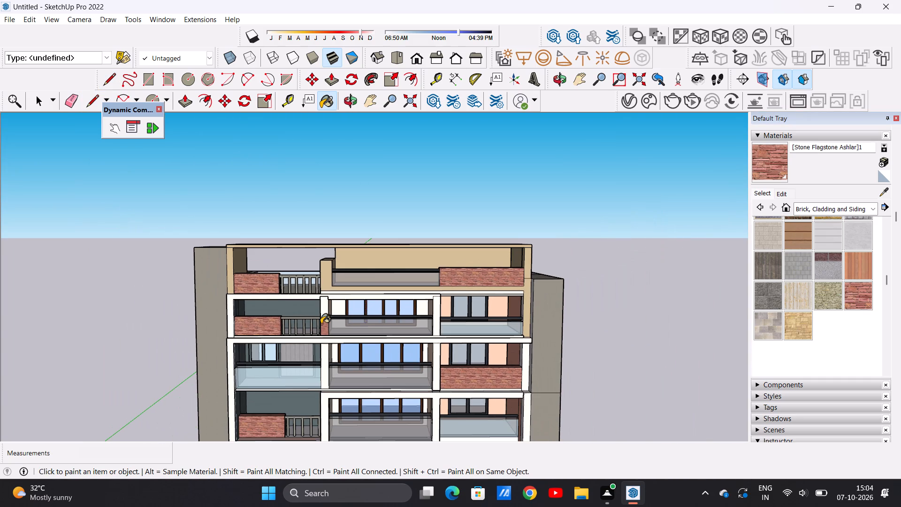
scroll(321, 324, "up", 9)
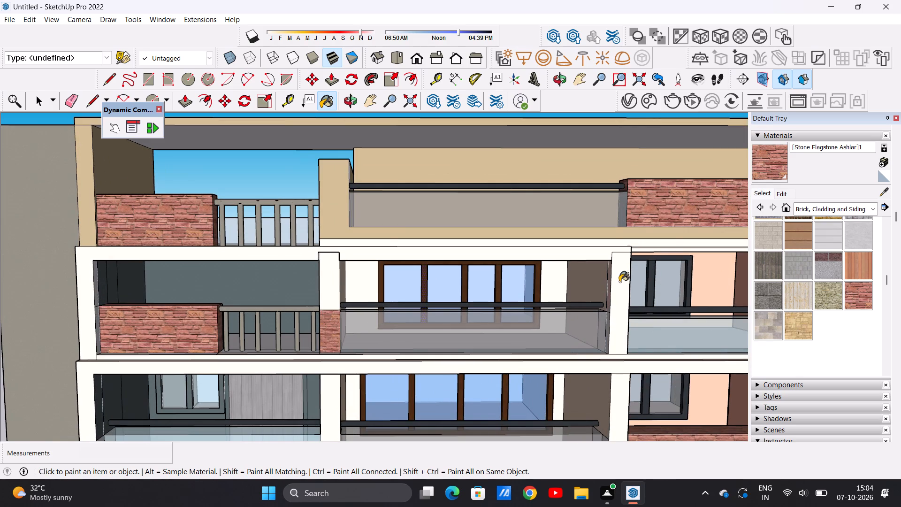
scroll(619, 282, "up", 5)
key("space")
type("L")
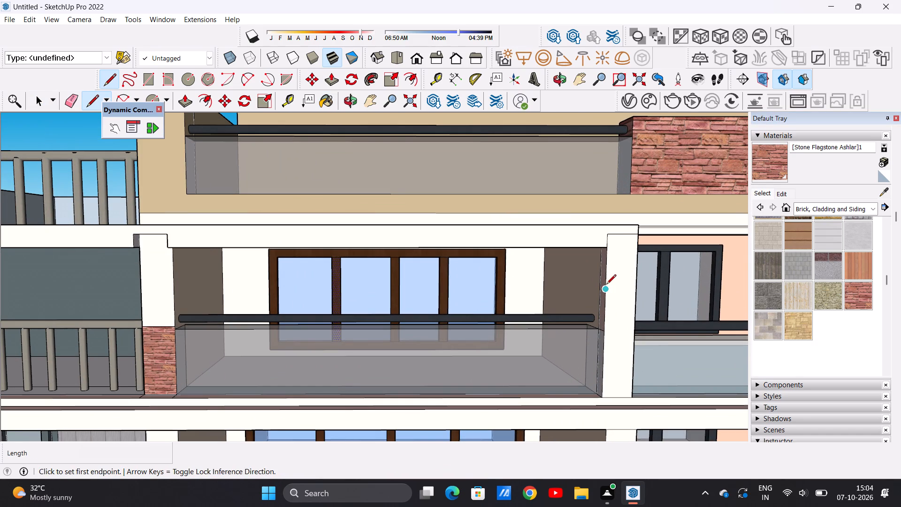
left_click(606, 283)
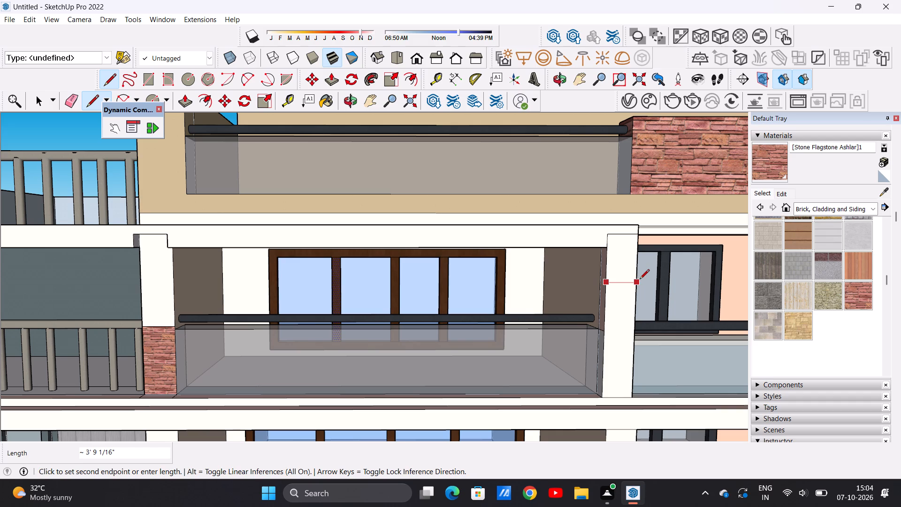
left_click(640, 280)
Paint that pillar's front face above the dividing line with Stone Flagstone Ashlar.
left_click(767, 163)
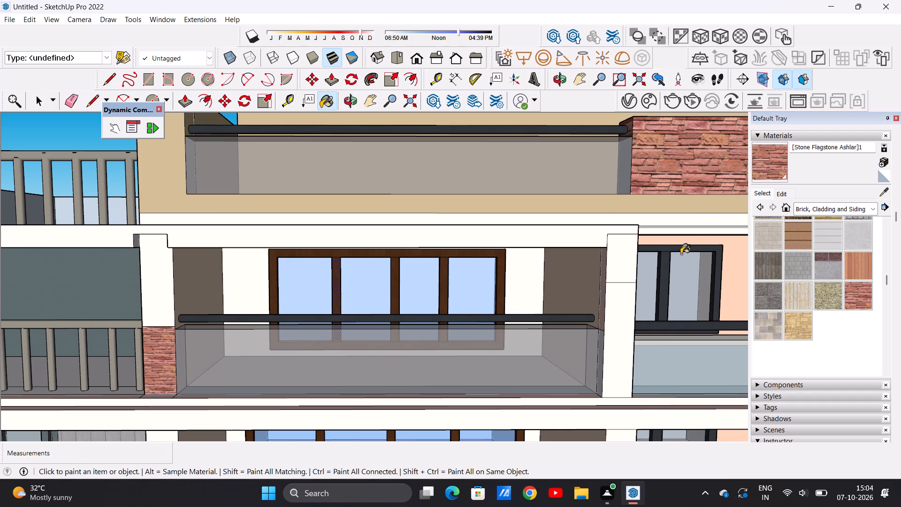
left_click(625, 268)
Two floors below the top, draw a line about 4' 1" long across the pillar between the blue and grey glass balconies, above the handrails.
scroll(547, 269, "down", 4)
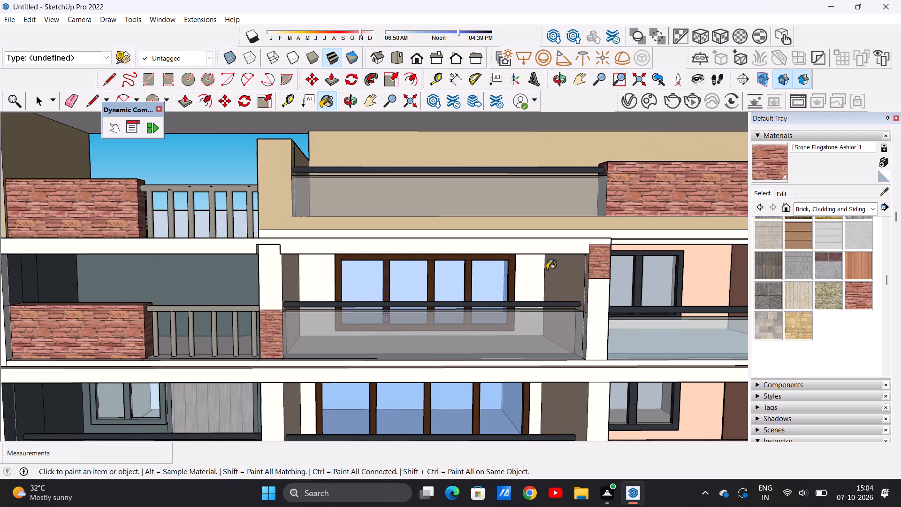
scroll(560, 270, "down", 4)
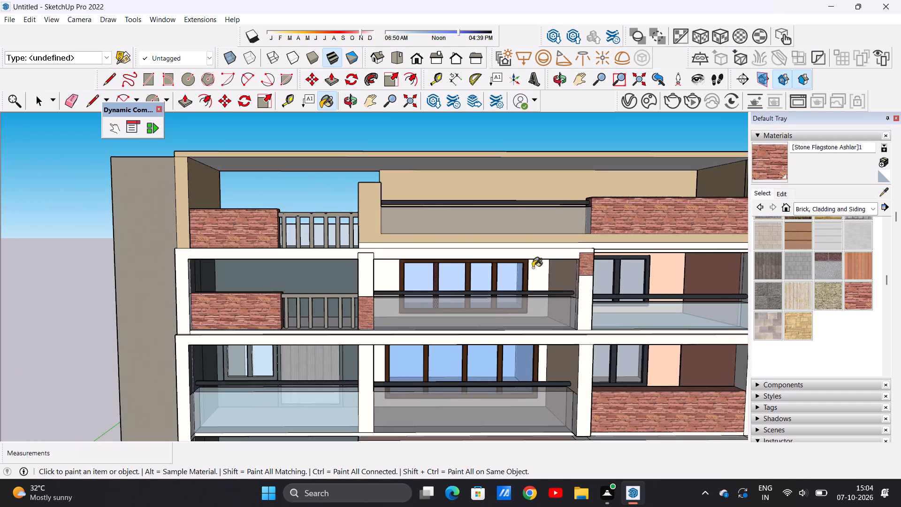
scroll(468, 272, "down", 12)
scroll(478, 381, "up", 5)
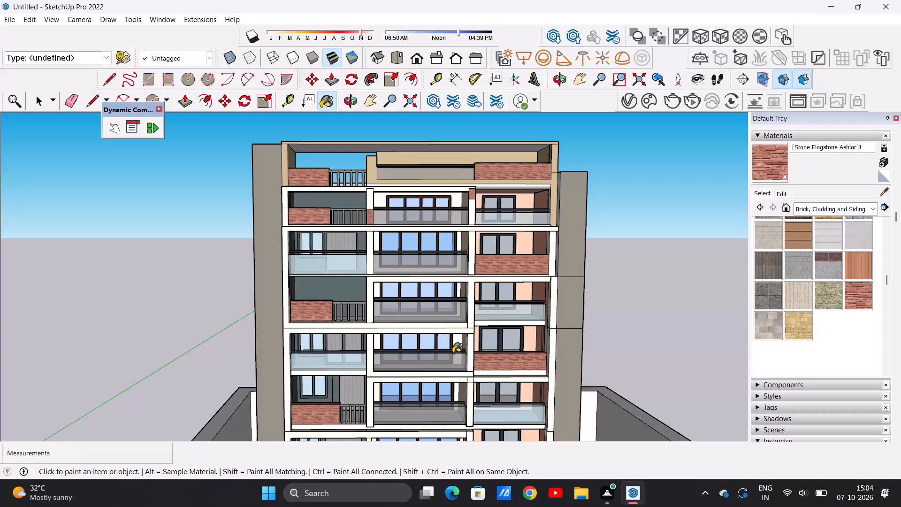
scroll(389, 319, "up", 3)
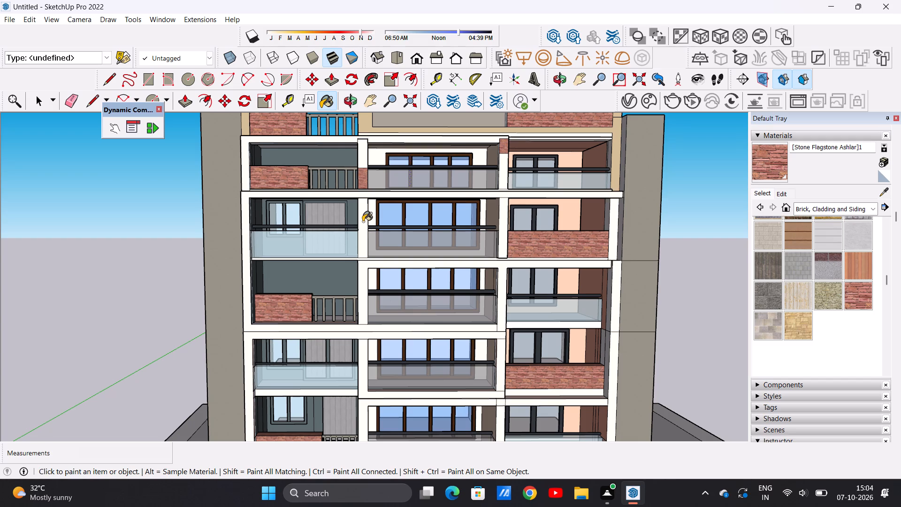
key("space")
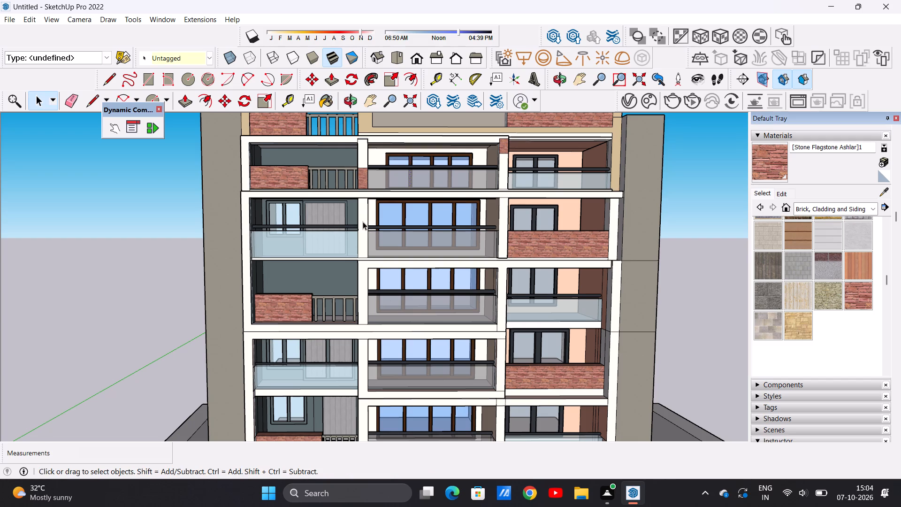
scroll(363, 209, "up", 18)
key("l")
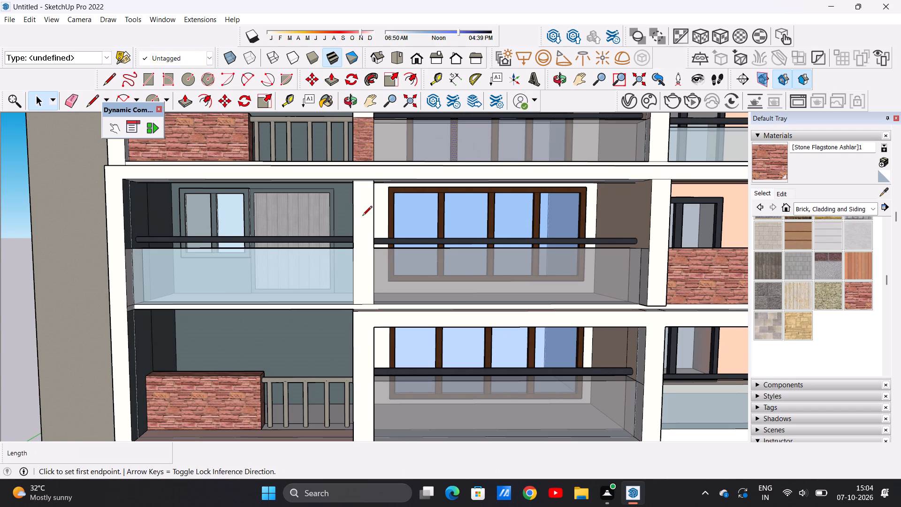
left_click(355, 213)
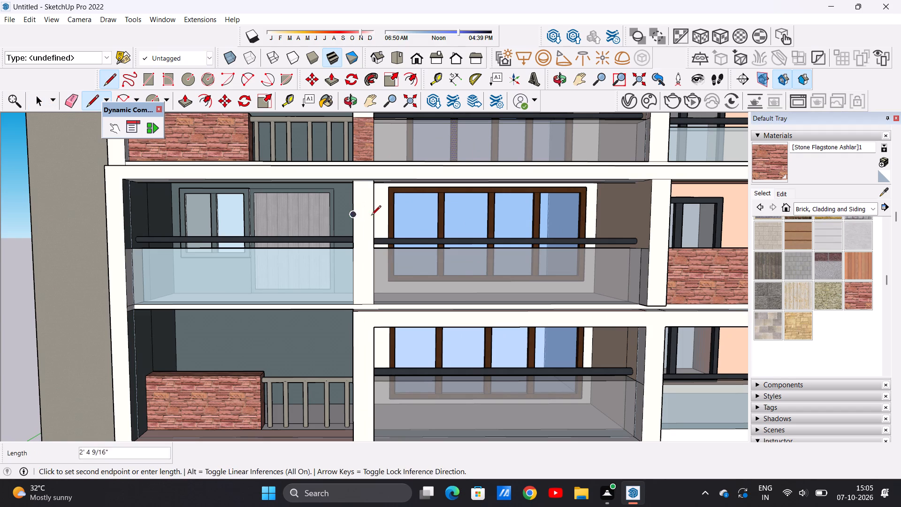
left_click(374, 216)
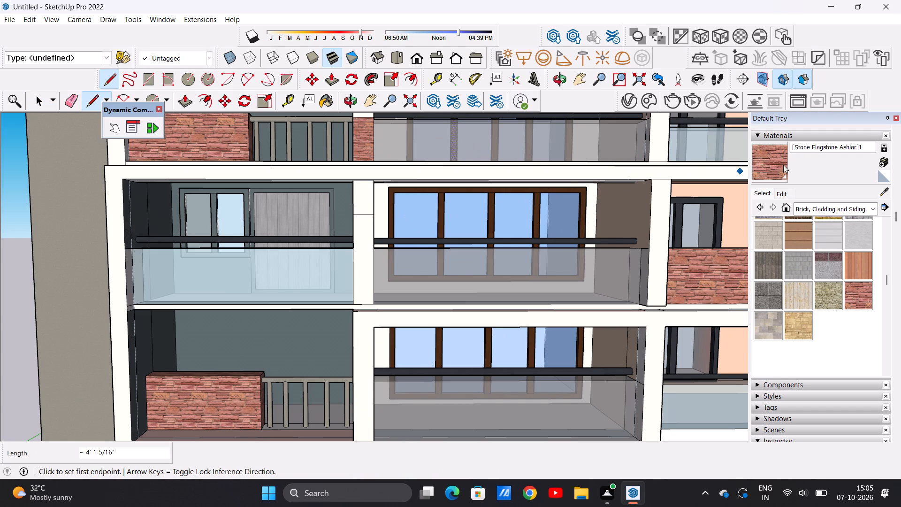
Paint the pillar's front face above the new line with Stone Flagstone Ashlar.
left_click(774, 162)
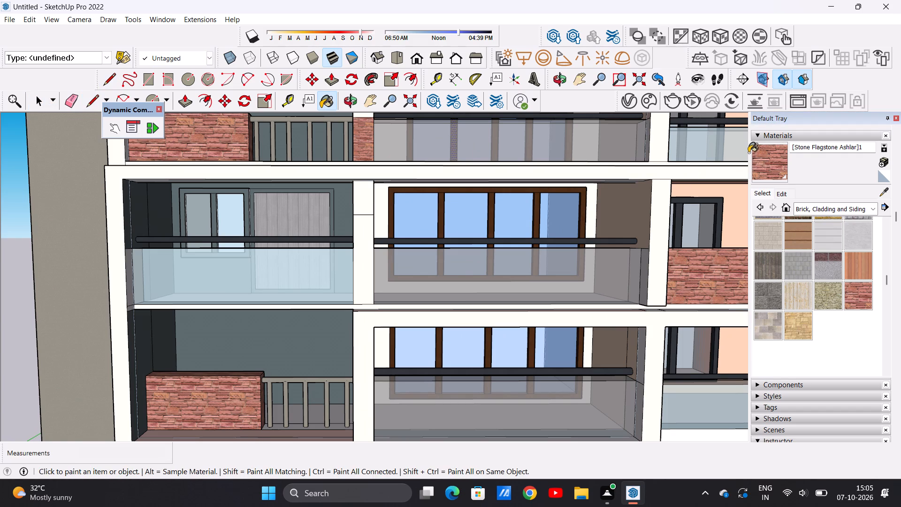
left_click(364, 194)
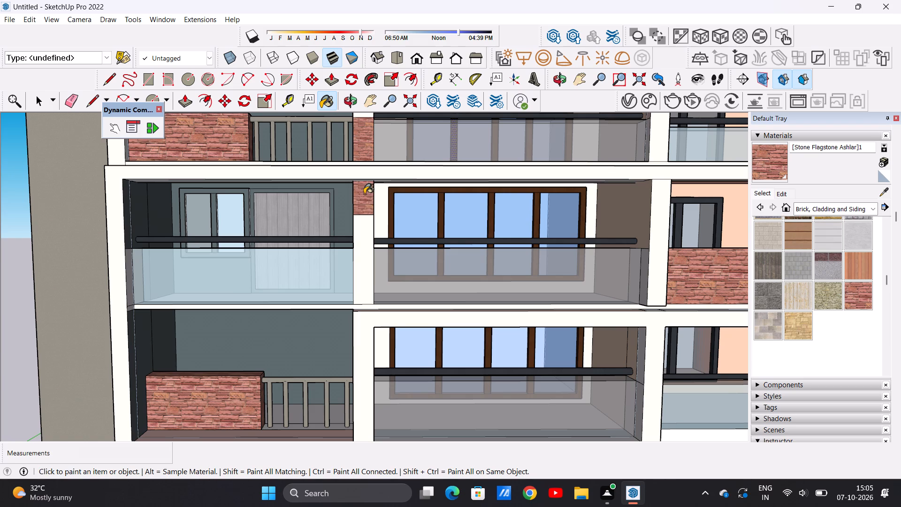
Three floors below the top, draw two lines about 3' 9" long across the pillar between the glass balconies, above the handrail and at the beam's underside.
scroll(355, 300, "down", 8)
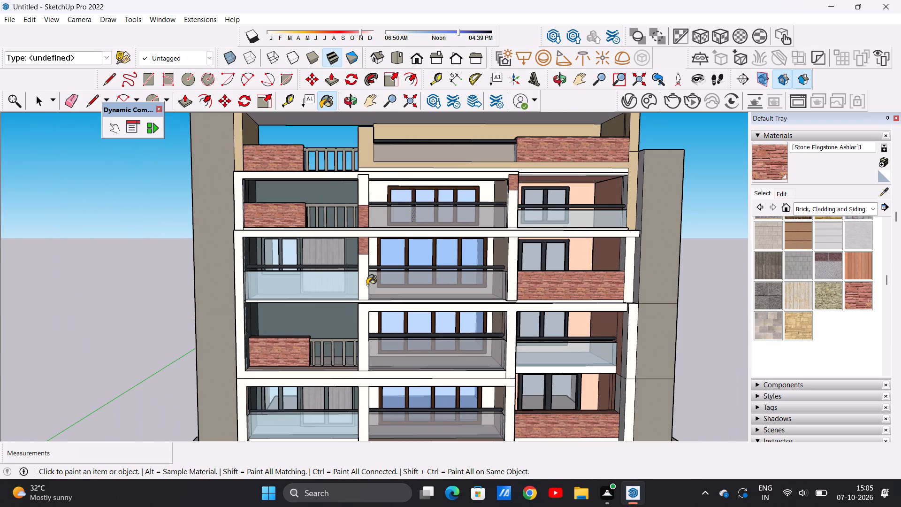
key("space")
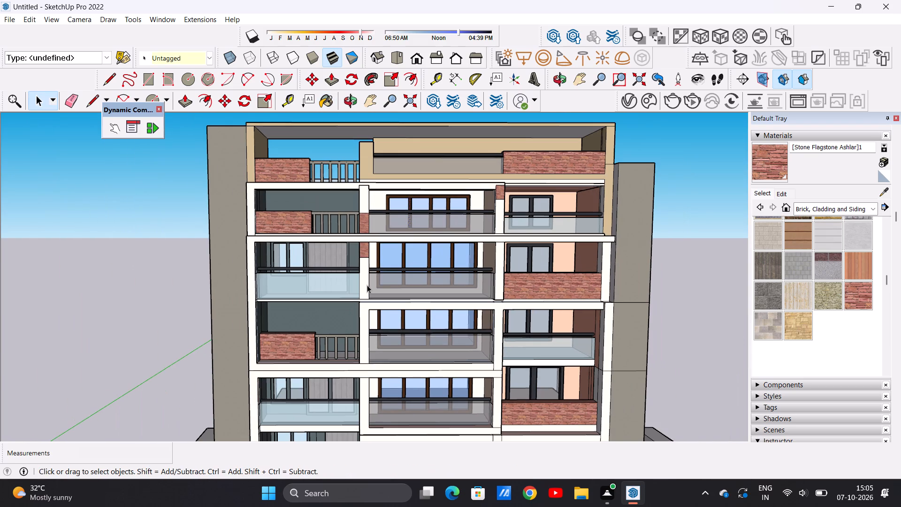
key("l")
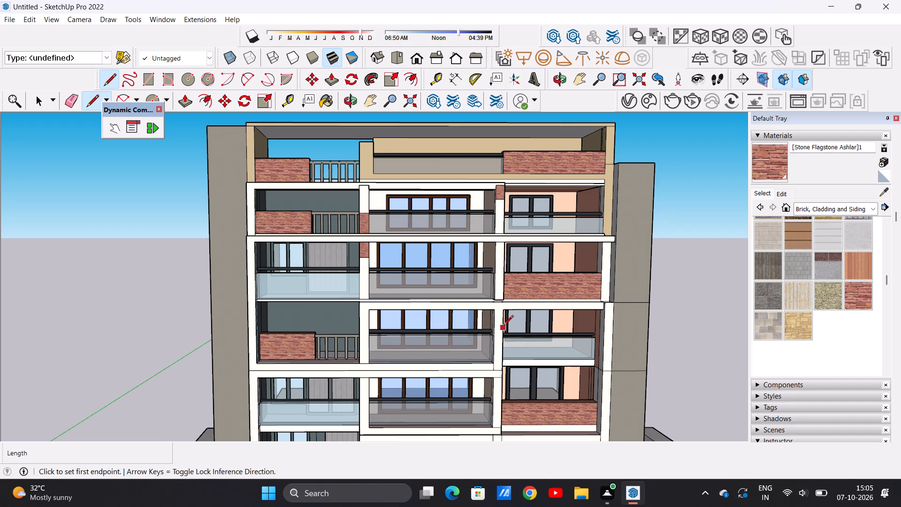
scroll(500, 333, "up", 7)
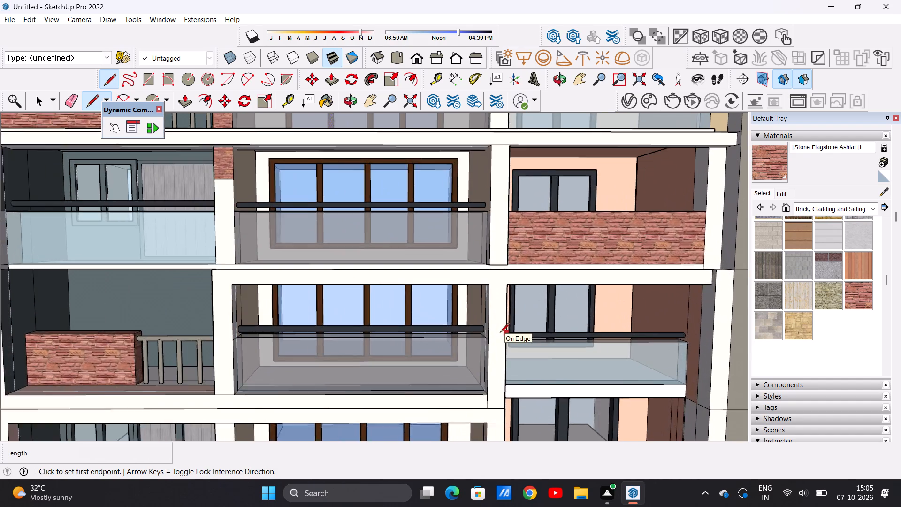
scroll(500, 333, "up", 2)
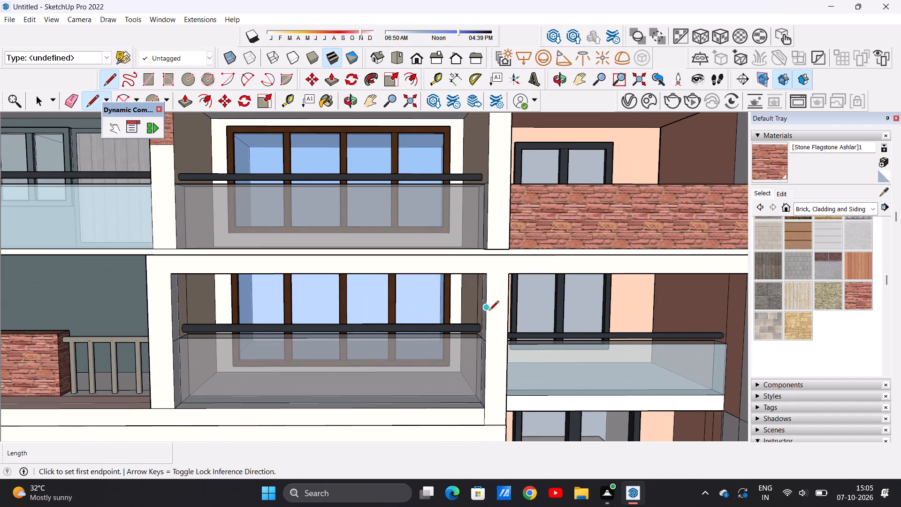
left_click(488, 323)
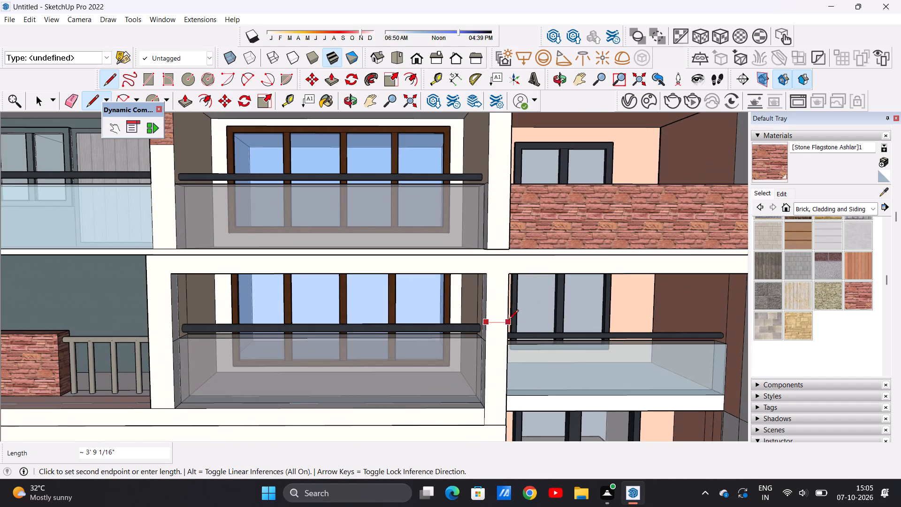
left_click(510, 322)
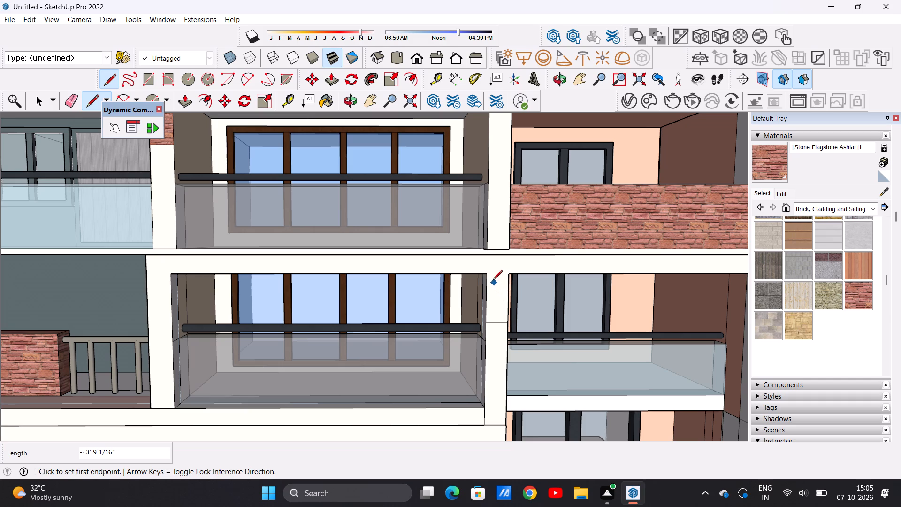
left_click(489, 277)
left_click(509, 275)
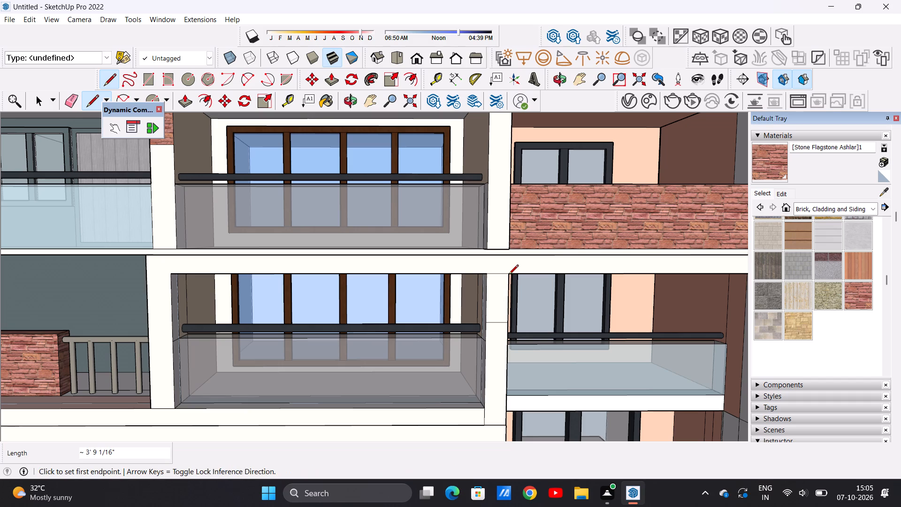
On the same floor, draw two lines about 4' 1" long across the pillar beside the baluster railing, at the beam's underside and above the handrail.
scroll(509, 275, "up", 1)
scroll(509, 277, "down", 6)
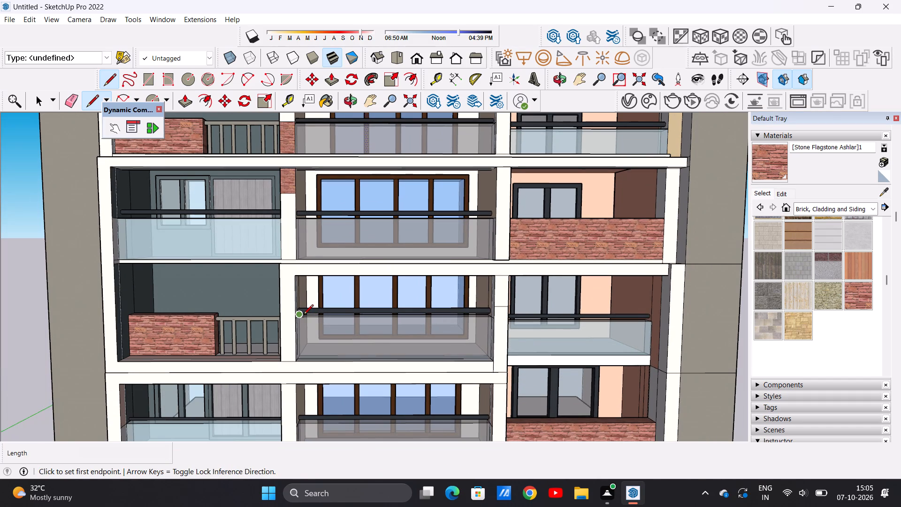
scroll(304, 315, "up", 3)
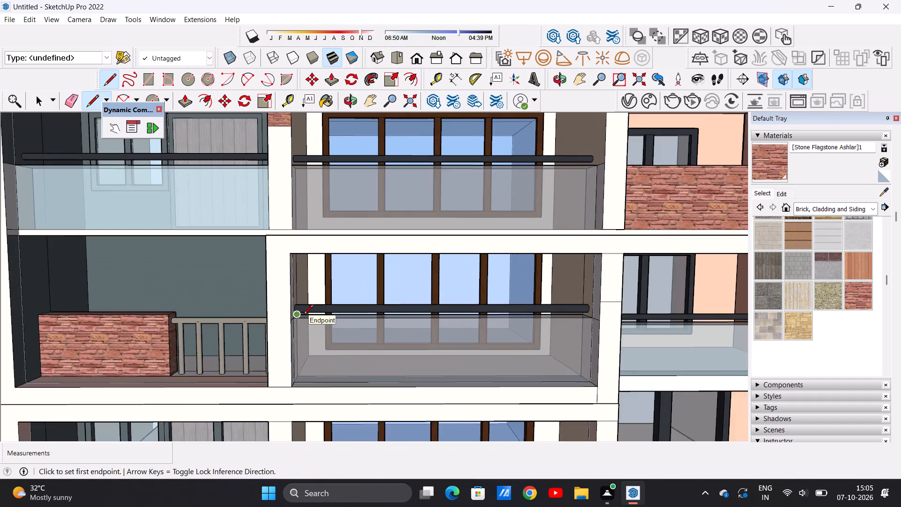
scroll(304, 315, "up", 6)
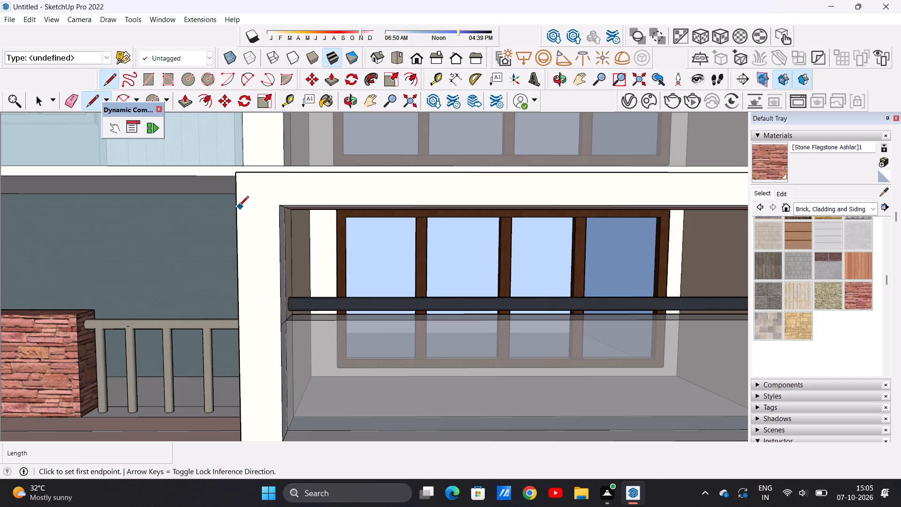
left_click(281, 207)
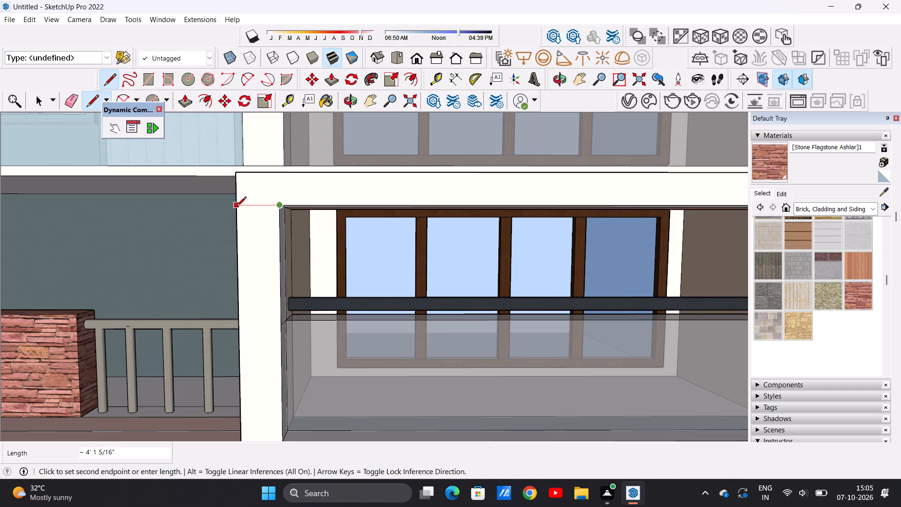
left_click(235, 207)
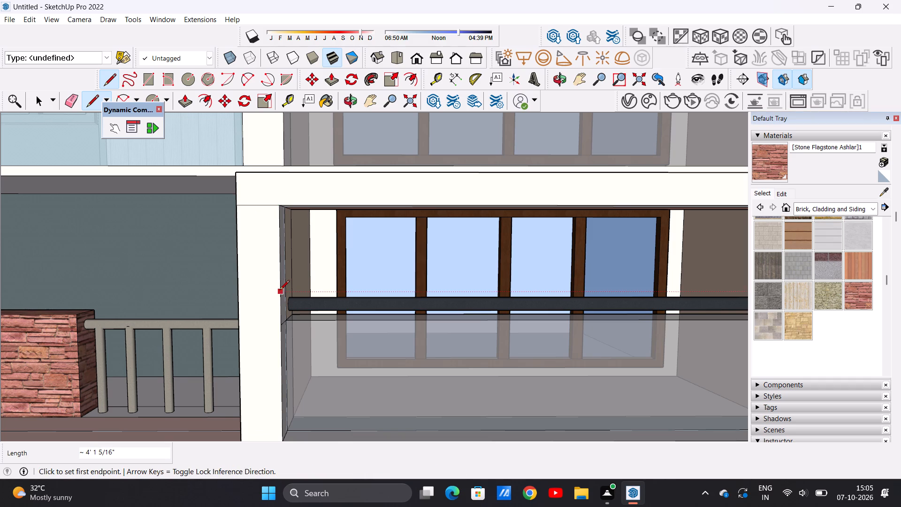
left_click(280, 291)
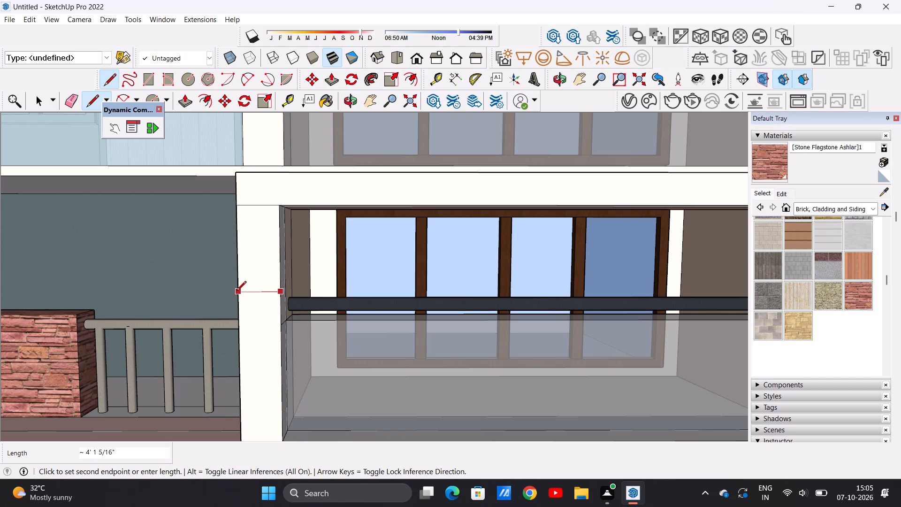
left_click(237, 292)
Paint the pillar's front face between the two new lines with Stone Flagstone Ashlar.
left_click(771, 160)
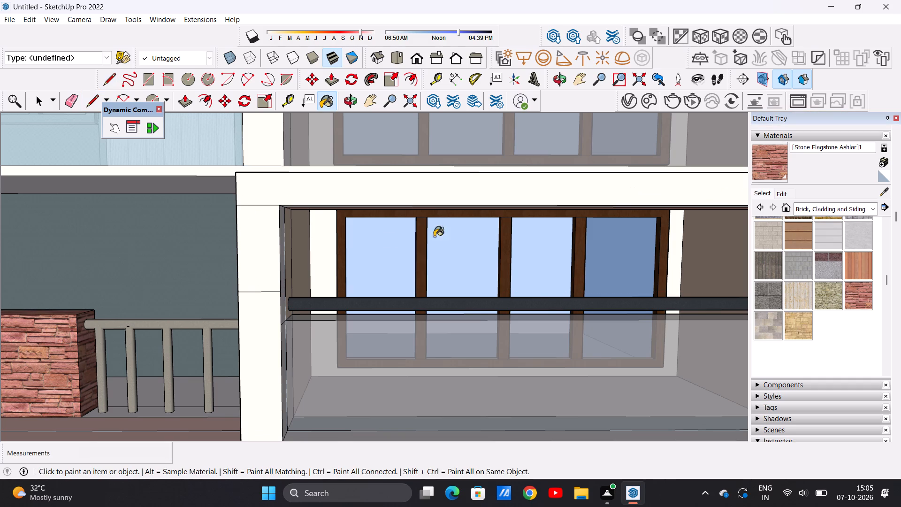
left_click(267, 263)
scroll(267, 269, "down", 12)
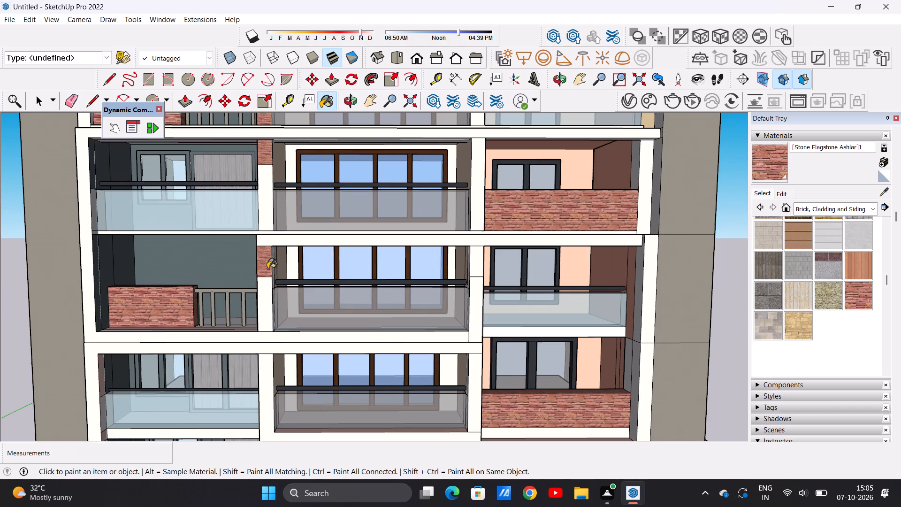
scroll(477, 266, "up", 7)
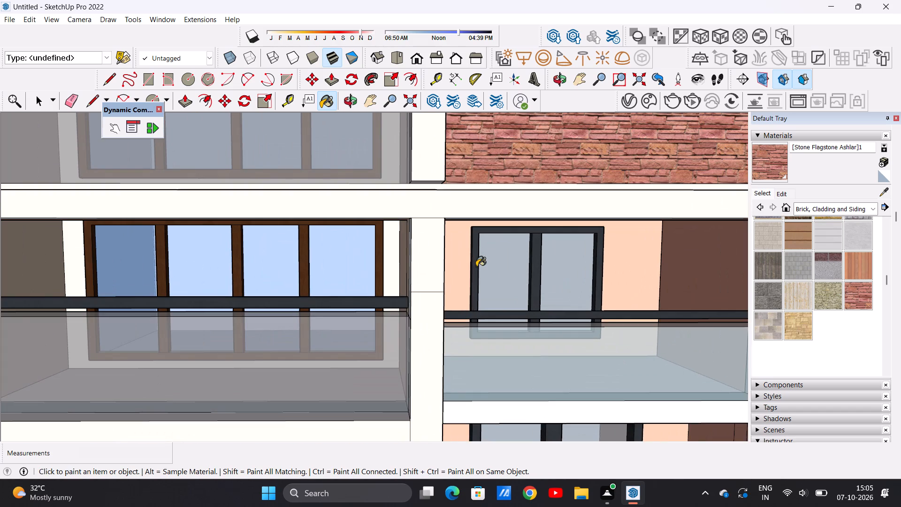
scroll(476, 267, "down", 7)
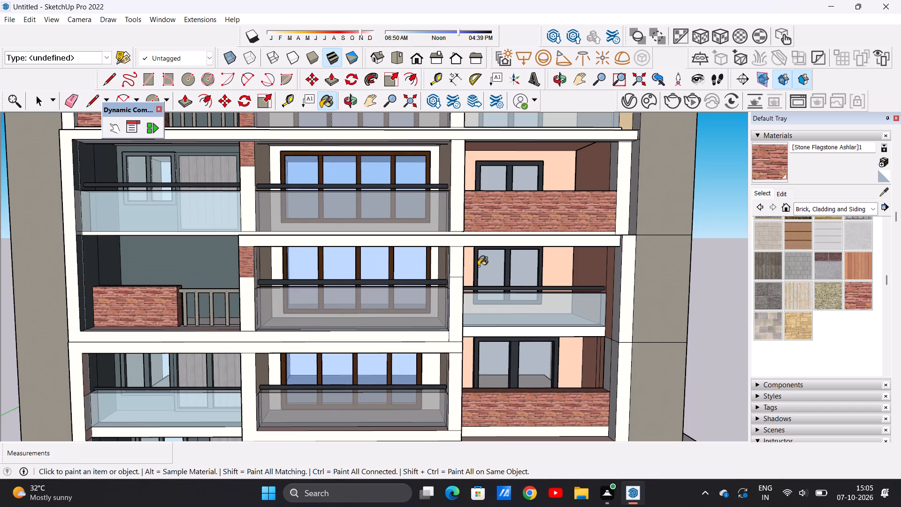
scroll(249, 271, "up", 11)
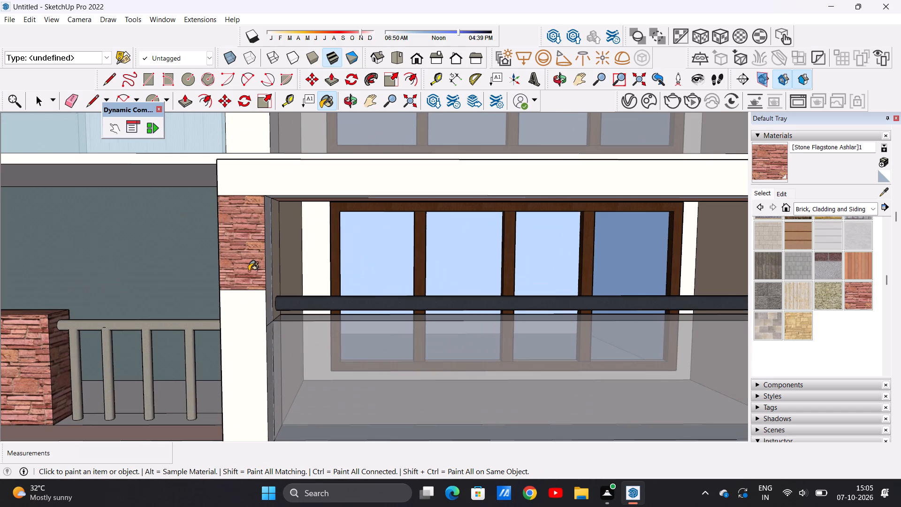
Undo the last stone paint and the line above the handrail on the pillar beside the baluster railing.
key("ctrl+z")
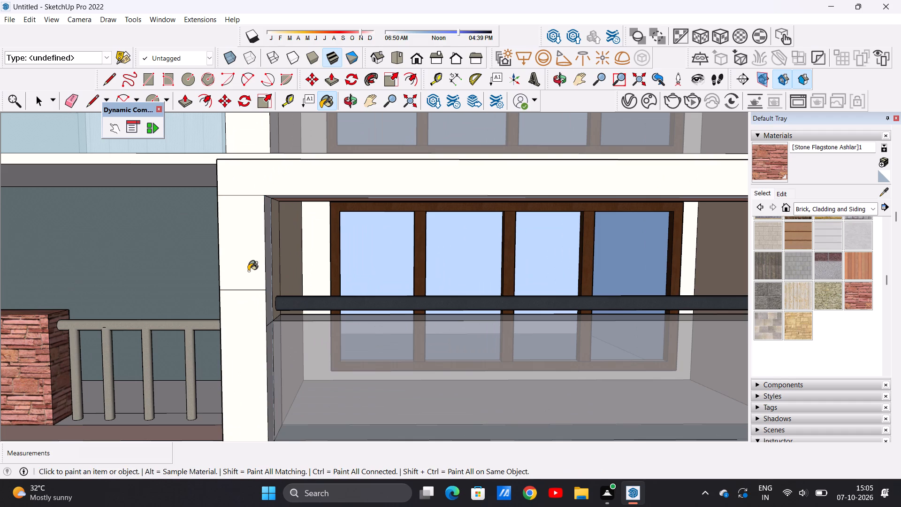
key("ctrl+z")
On the same floor, paint the pillar's front face between the glass balconies, from handrail to beam, with Stone Flagstone Ashlar.
scroll(248, 271, "down", 6)
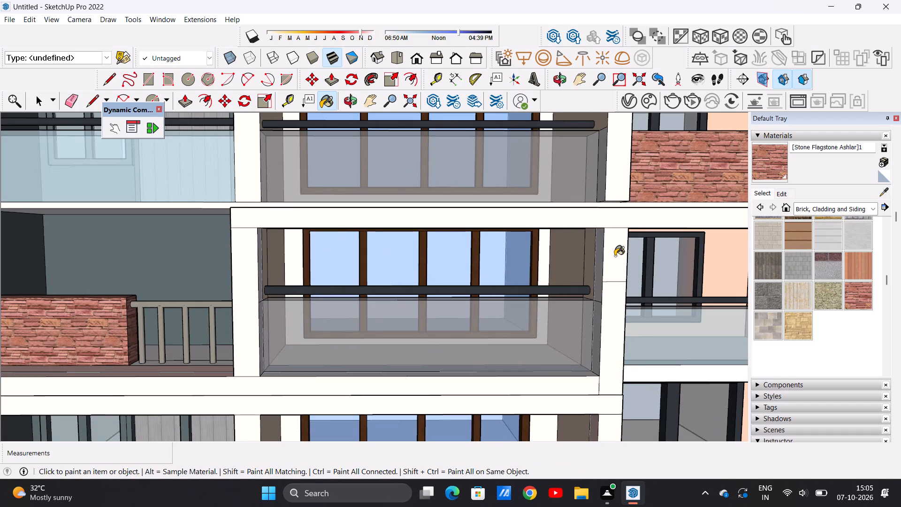
scroll(615, 256, "up", 4)
left_click(615, 256)
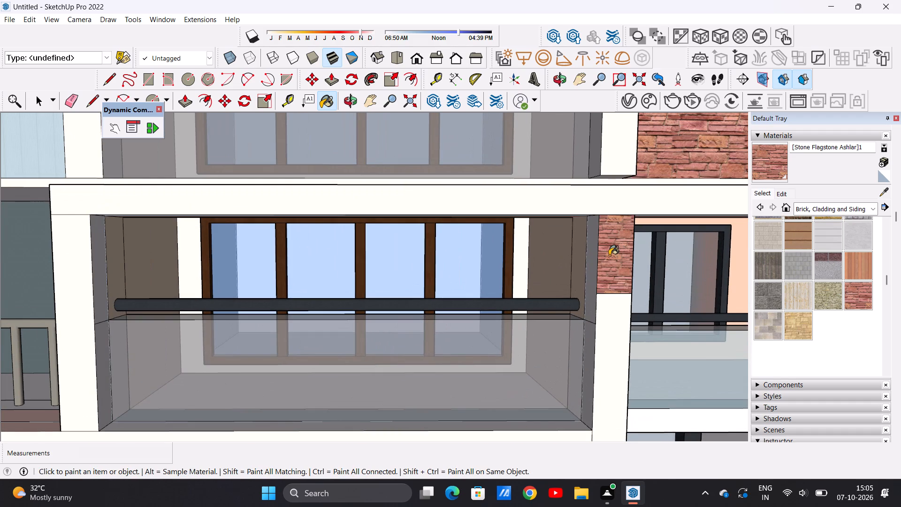
Draw a line about 4' 1" long across the pillar beside the baluster railing, near rail height, and paint the face below it Stone Flagstone Ashlar.
scroll(598, 245, "down", 10)
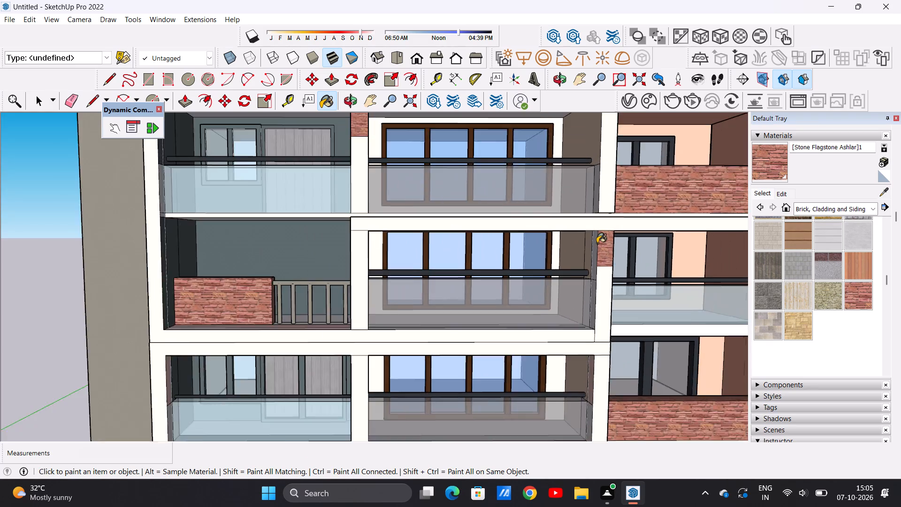
scroll(597, 243, "down", 3)
scroll(605, 248, "up", 6)
key("space")
type("L")
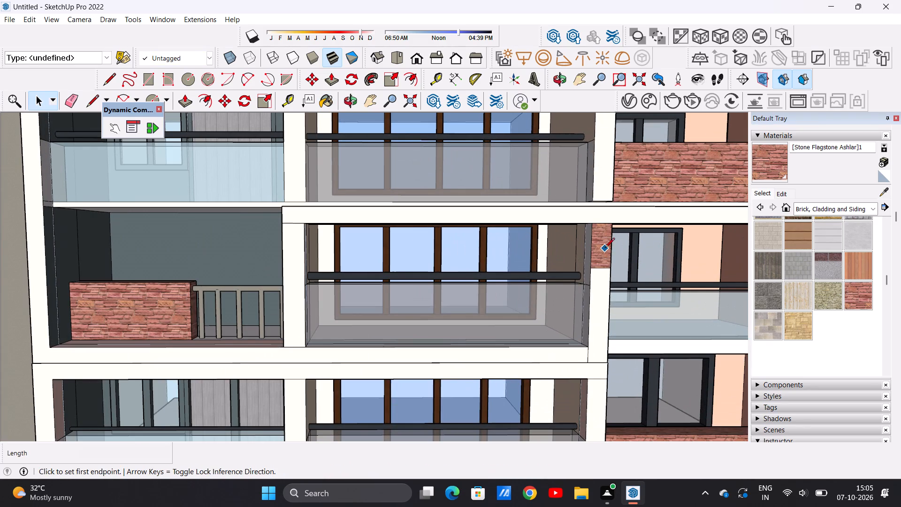
scroll(339, 315, "up", 9)
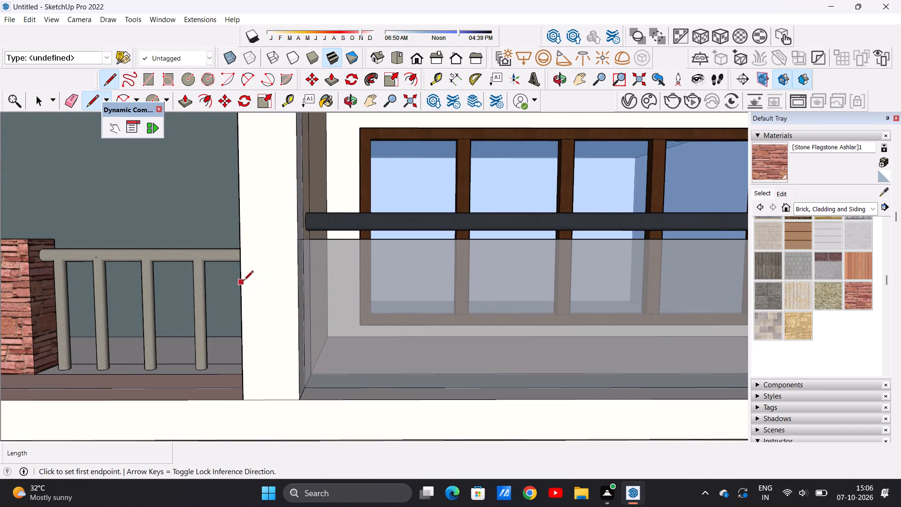
left_click(241, 261)
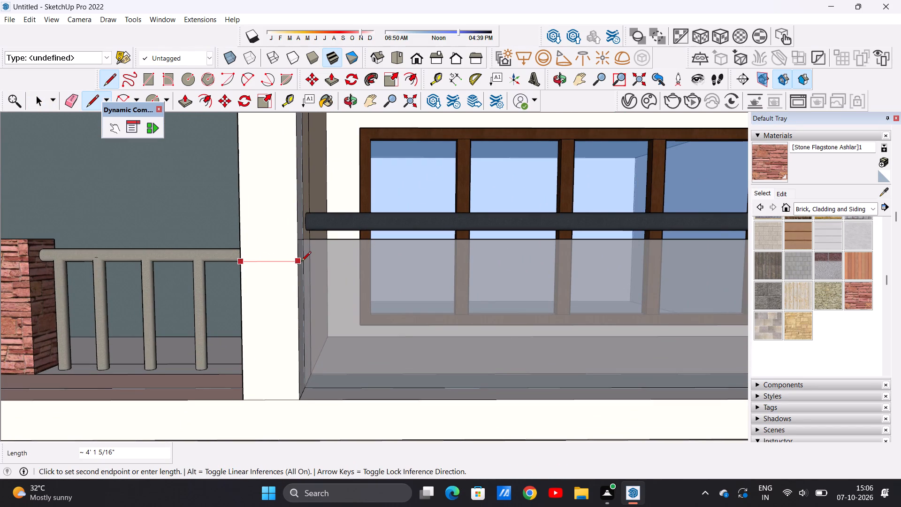
left_click(299, 261)
left_click(775, 164)
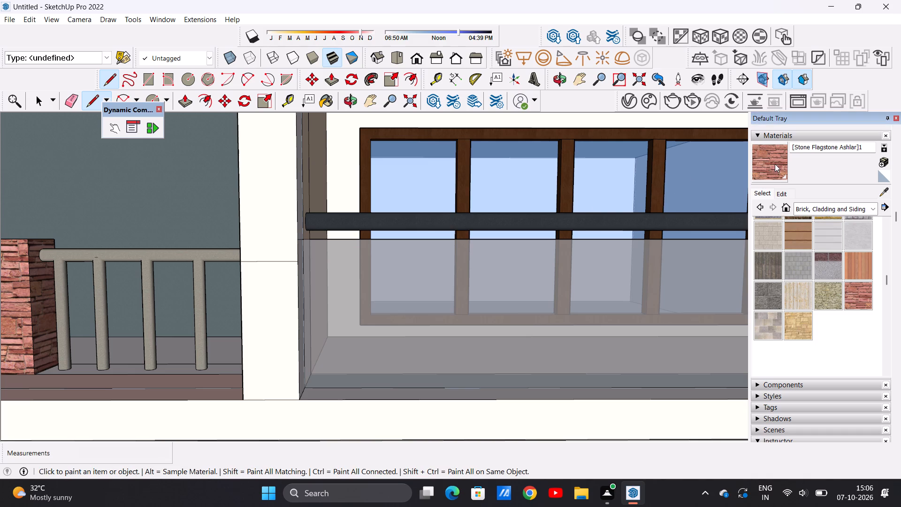
left_click(271, 309)
Four floors below the top, draw a line across the pillar between the two glass balconies, just above the handrail.
scroll(311, 298, "down", 13)
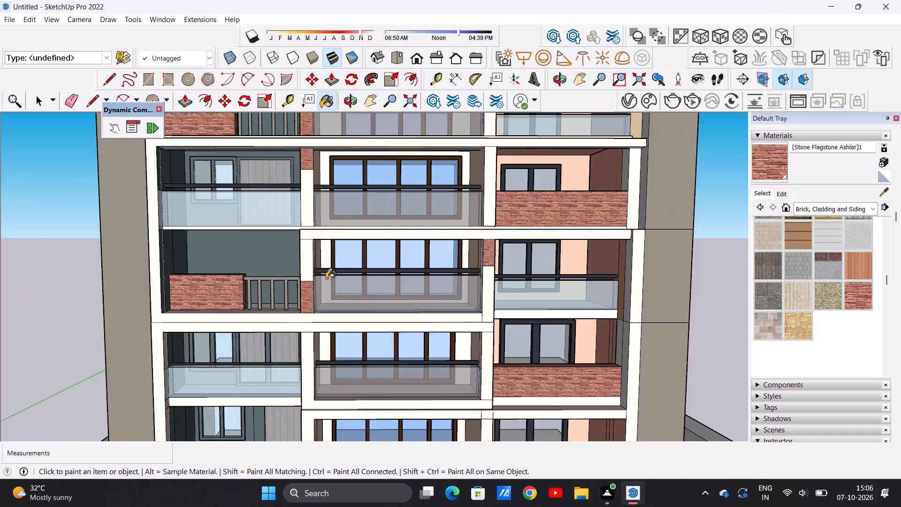
scroll(326, 278, "down", 13)
scroll(369, 333, "up", 8)
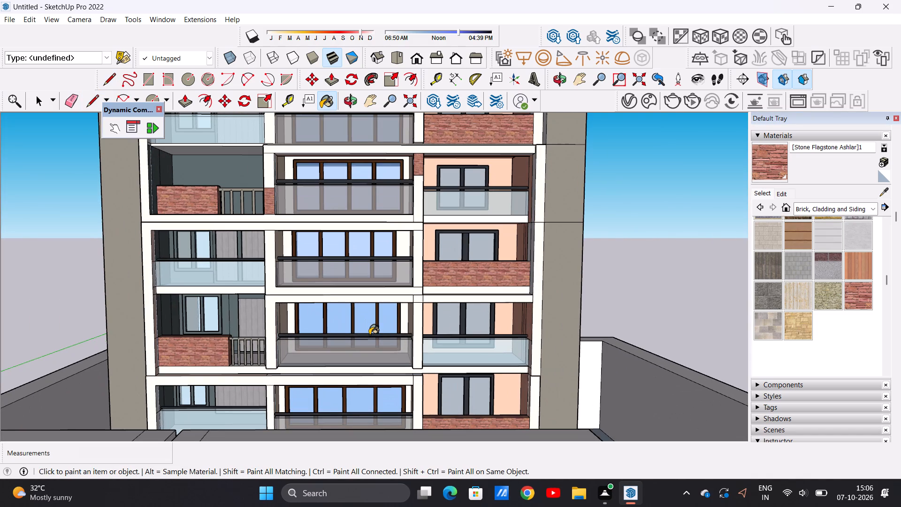
scroll(370, 326, "down", 6)
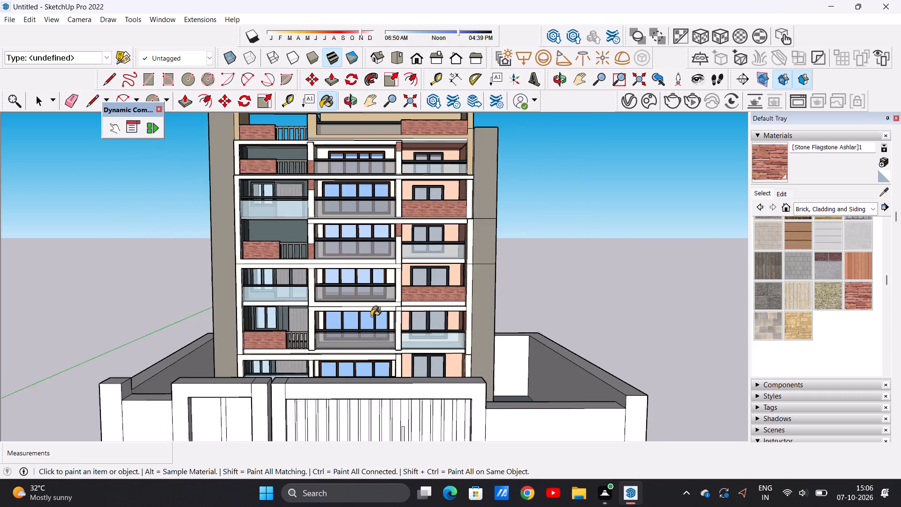
scroll(371, 316, "down", 2)
scroll(385, 222, "up", 6)
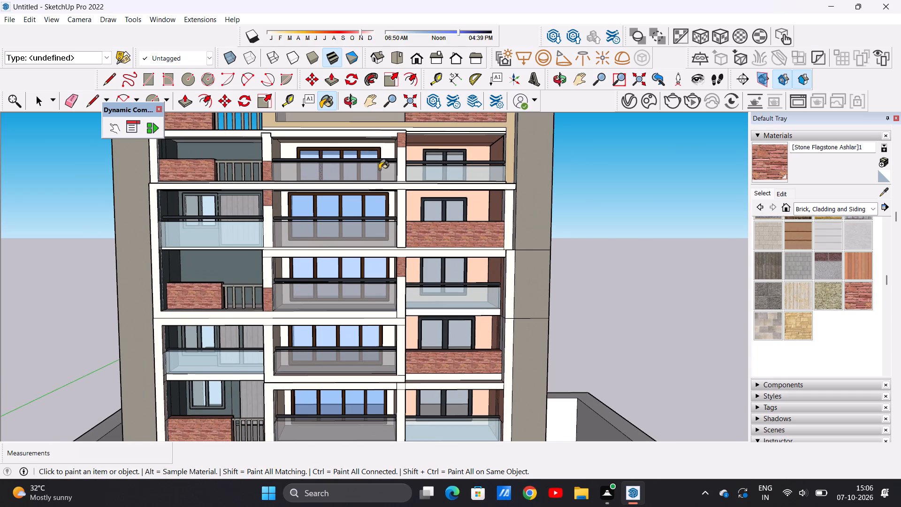
scroll(390, 232, "down", 4)
scroll(379, 307, "up", 4)
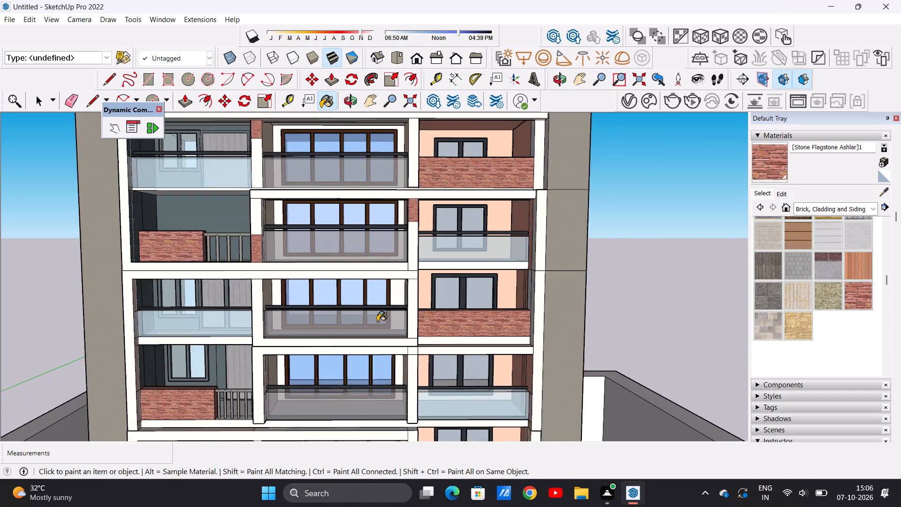
scroll(377, 322, "up", 2)
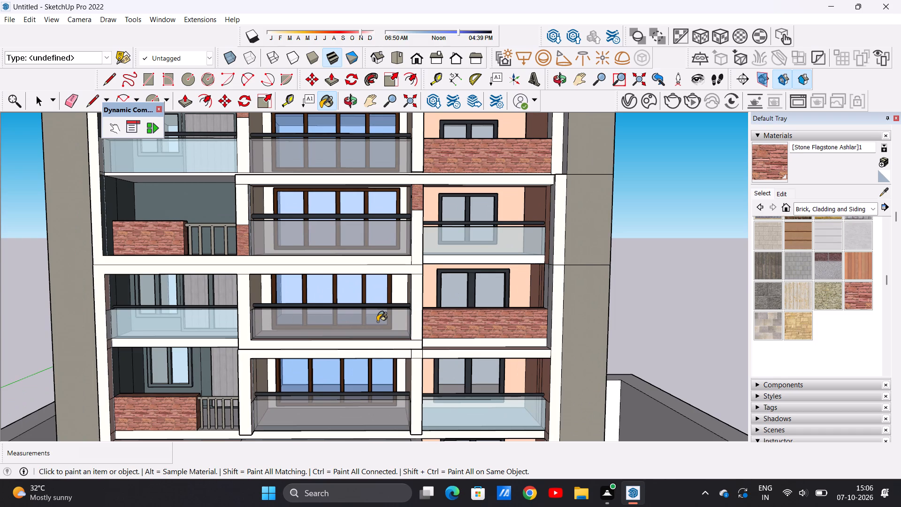
scroll(256, 341, "up", 2)
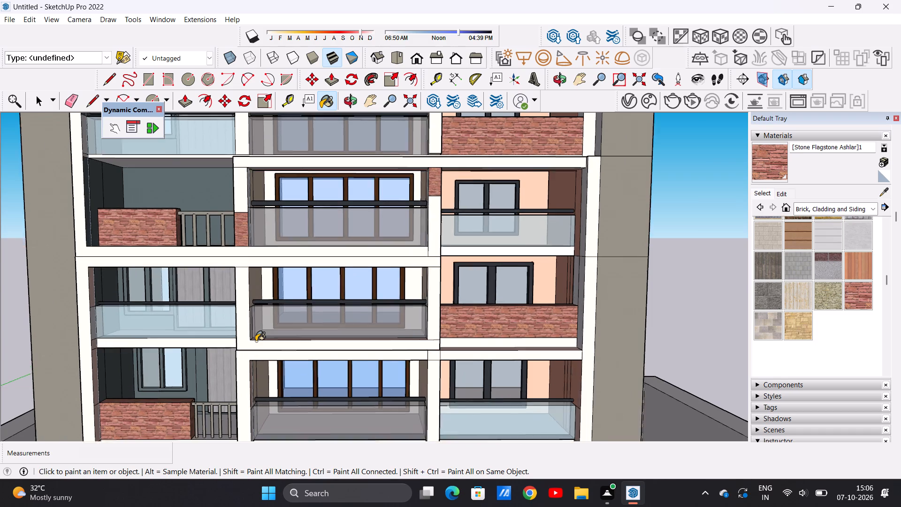
scroll(256, 341, "up", 2)
key("space")
type("L")
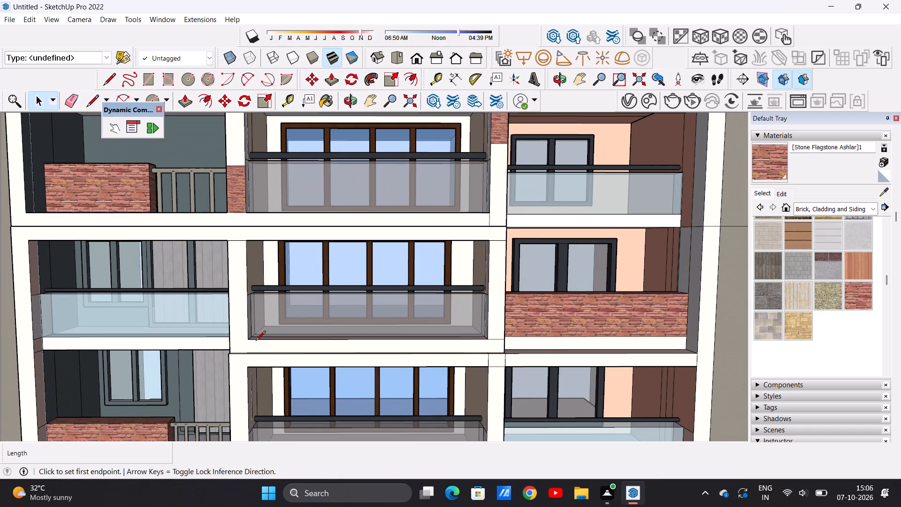
scroll(236, 288, "up", 7)
left_click(219, 273)
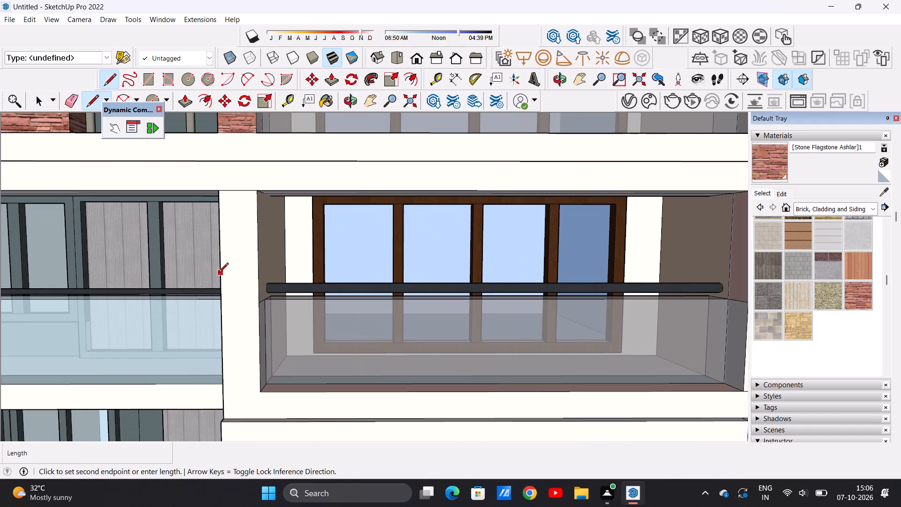
left_click(258, 270)
On that floor, draw a line about 3' 9" long across the pillar beside the stone parapet, near its top, and paint below it Stone Flagstone Ashlar.
scroll(244, 269, "down", 5)
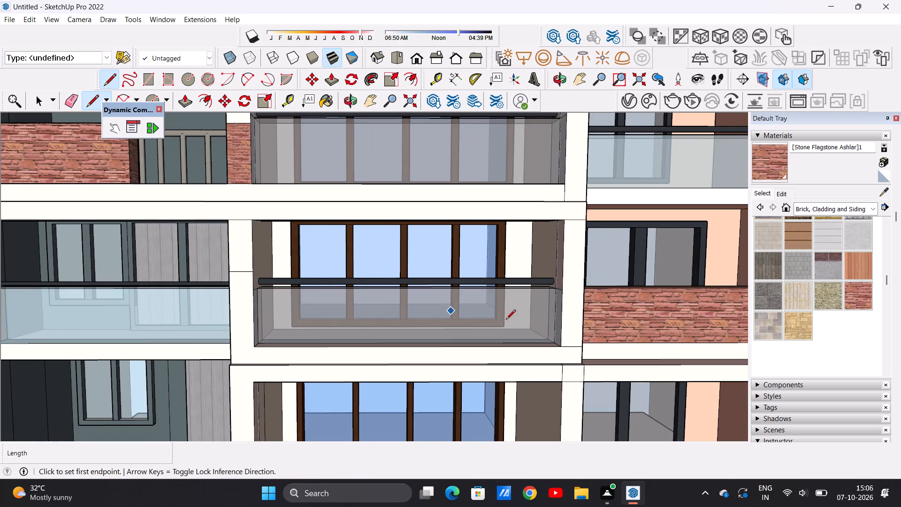
scroll(579, 297, "up", 5)
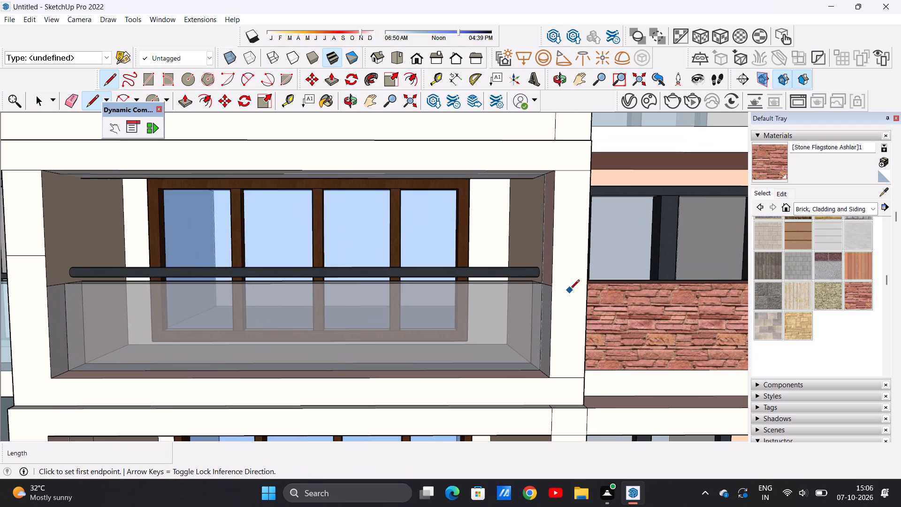
scroll(570, 290, "up", 5)
left_click(601, 279)
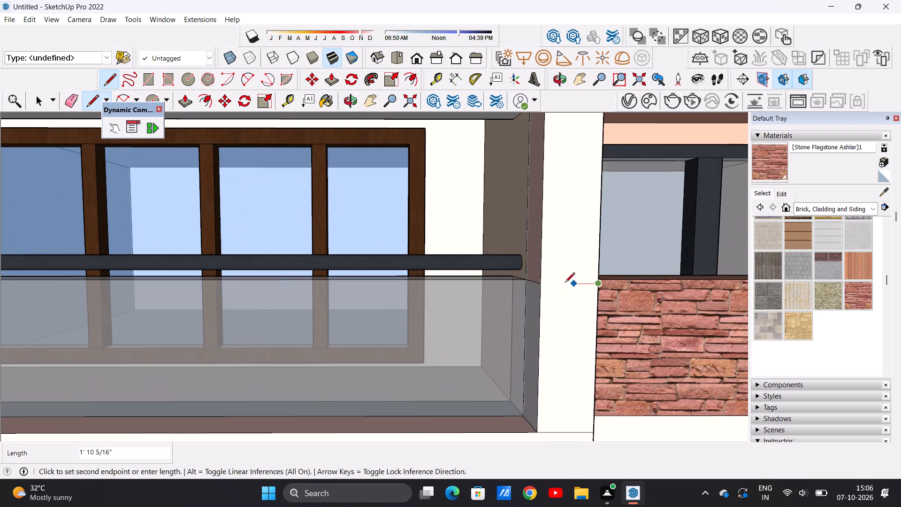
left_click(539, 285)
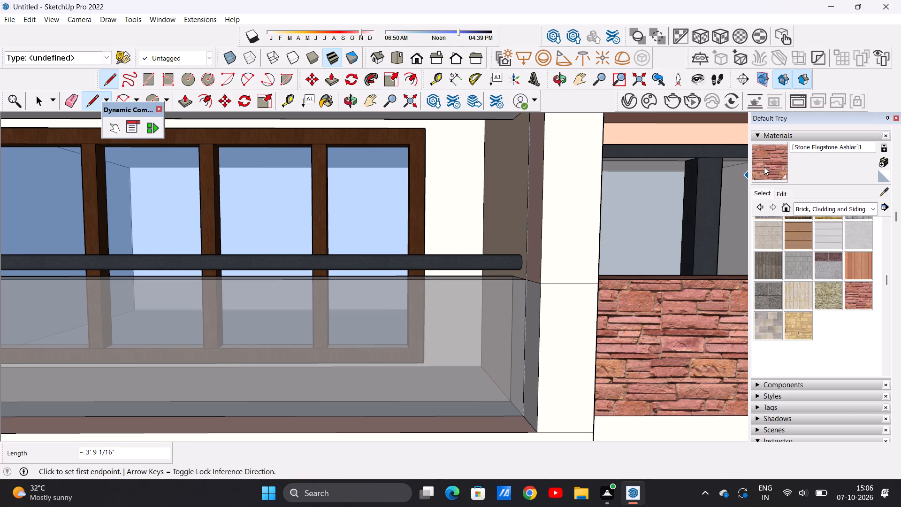
left_click(764, 167)
left_click(570, 358)
Paint the front face above the line on the pillar between the two glass balconies with Stone Flagstone Ashlar.
scroll(567, 358, "down", 16)
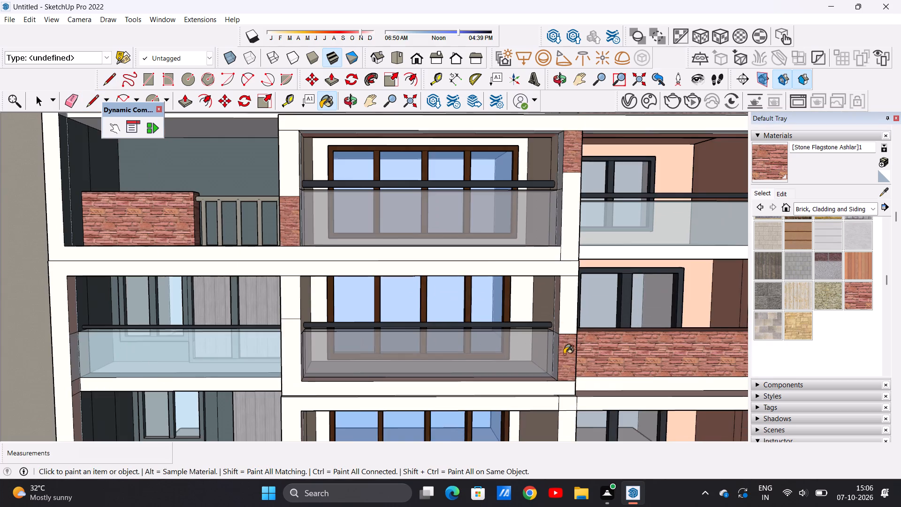
scroll(333, 311, "up", 11)
left_click(303, 302)
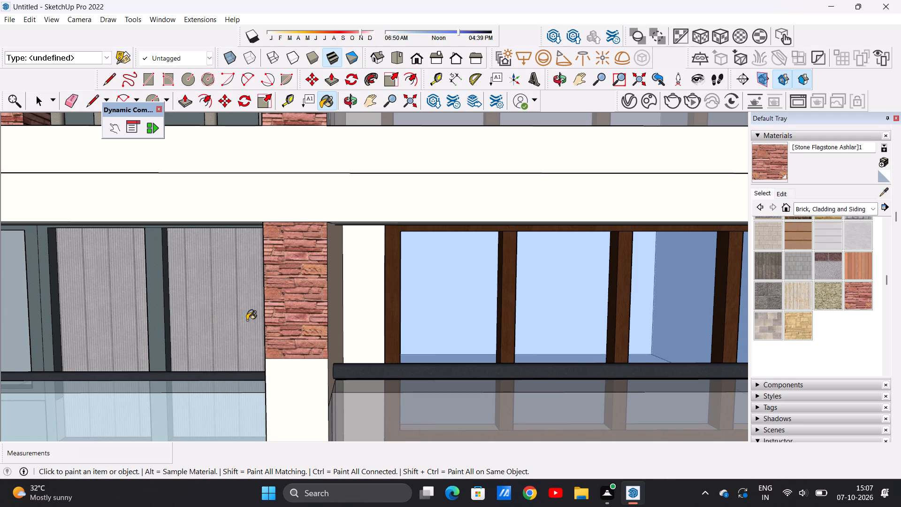
Examine the stone cladding pattern on the front balcony pillars and the unclad pillars on the lower floors.
scroll(345, 382, "down", 17)
scroll(353, 369, "down", 5)
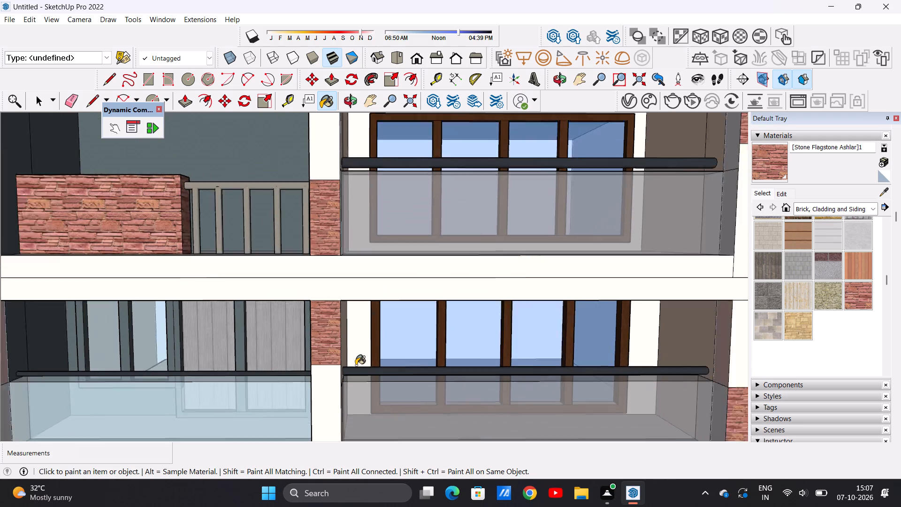
scroll(356, 365, "down", 5)
scroll(356, 365, "down", 16)
scroll(332, 380, "up", 3)
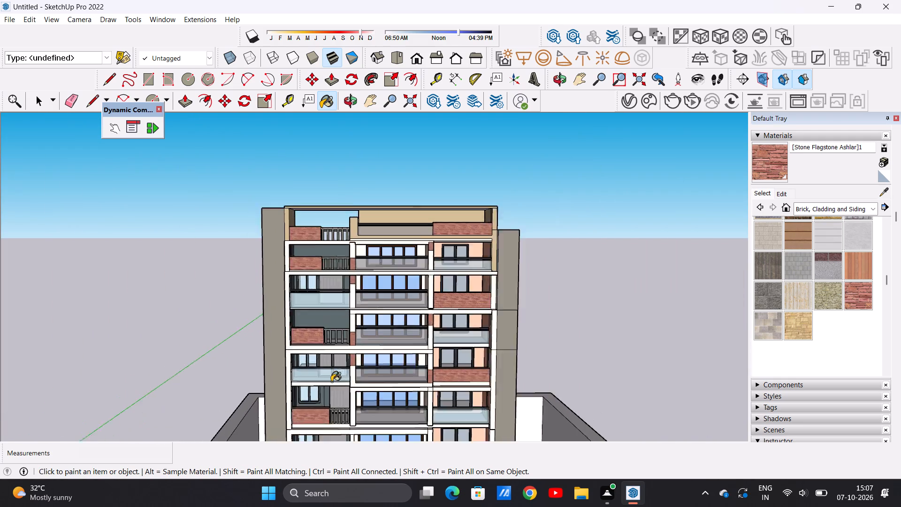
scroll(331, 382, "up", 3)
scroll(415, 273, "down", 14)
scroll(422, 360, "up", 6)
scroll(441, 255, "up", 6)
scroll(380, 325, "down", 4)
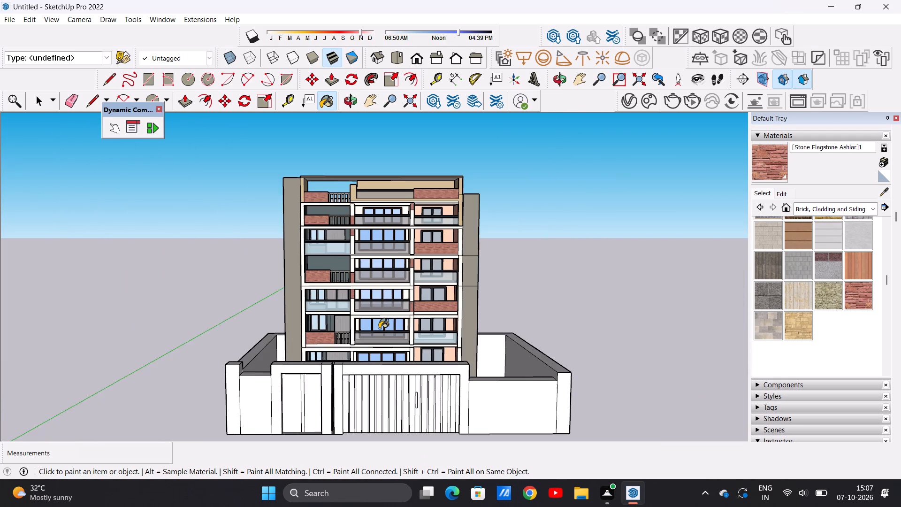
scroll(379, 329, "down", 4)
scroll(383, 289, "up", 6)
scroll(389, 273, "down", 5)
scroll(393, 325, "up", 13)
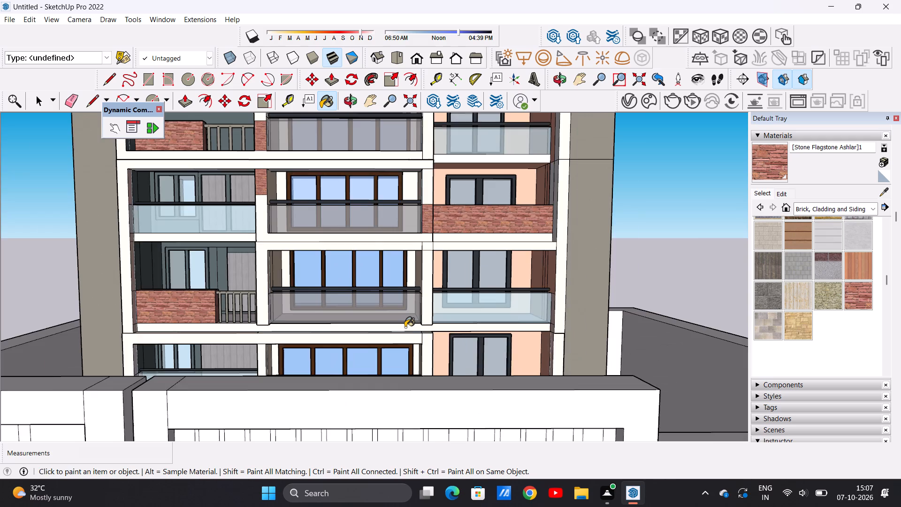
scroll(405, 327, "up", 3)
middle_click_drag(431, 350, 428, 340)
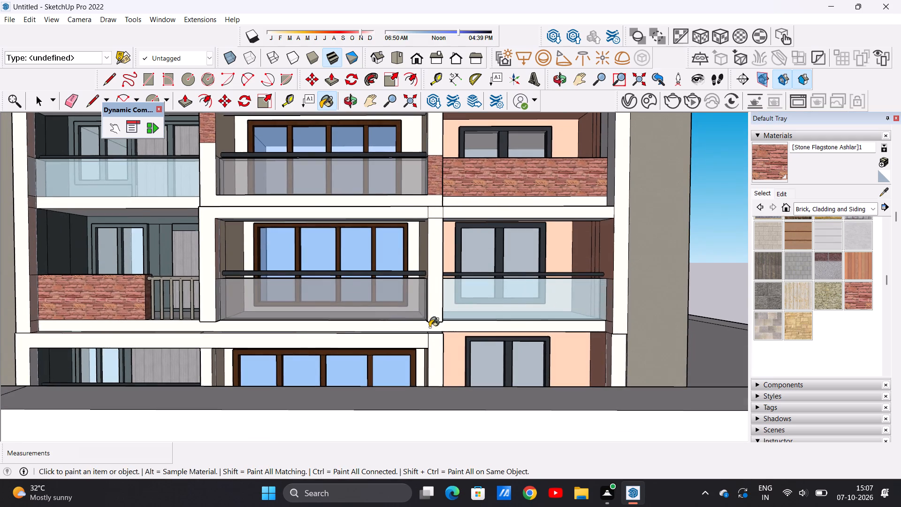
scroll(440, 284, "up", 2)
key("space")
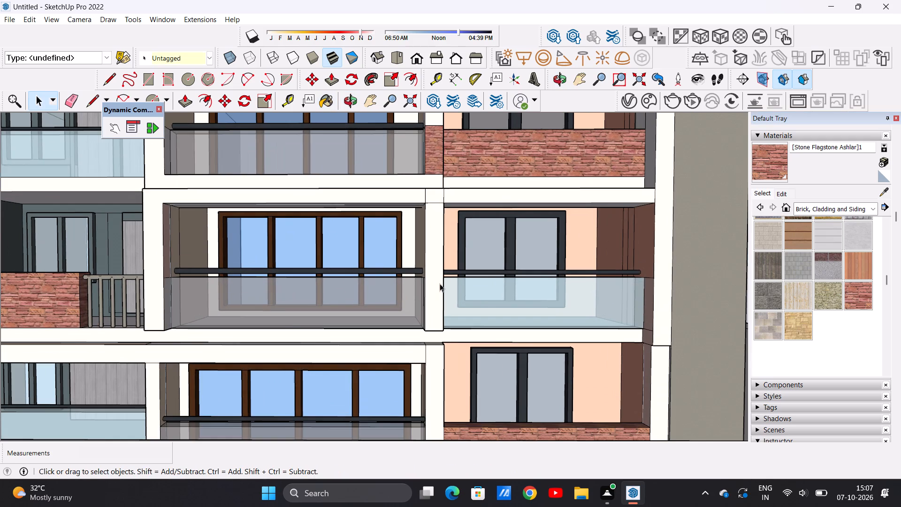
key("l")
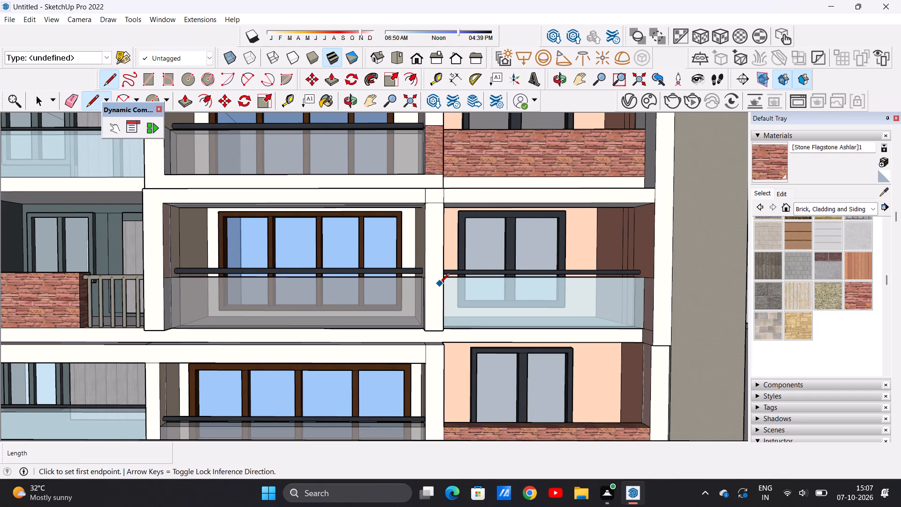
scroll(439, 297, "down", 20)
scroll(439, 297, "down", 3)
scroll(412, 311, "up", 1)
scroll(412, 311, "down", 6)
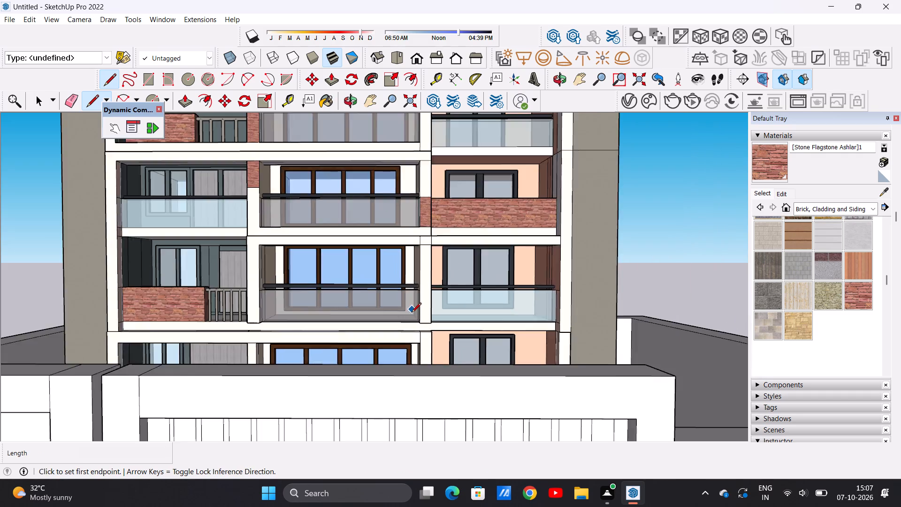
scroll(412, 313, "down", 2)
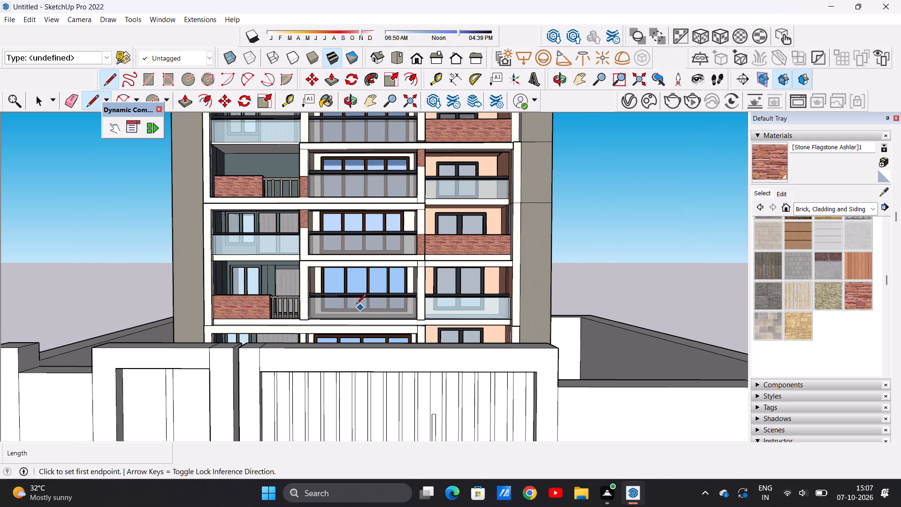
scroll(330, 303, "down", 8)
scroll(325, 299, "up", 6)
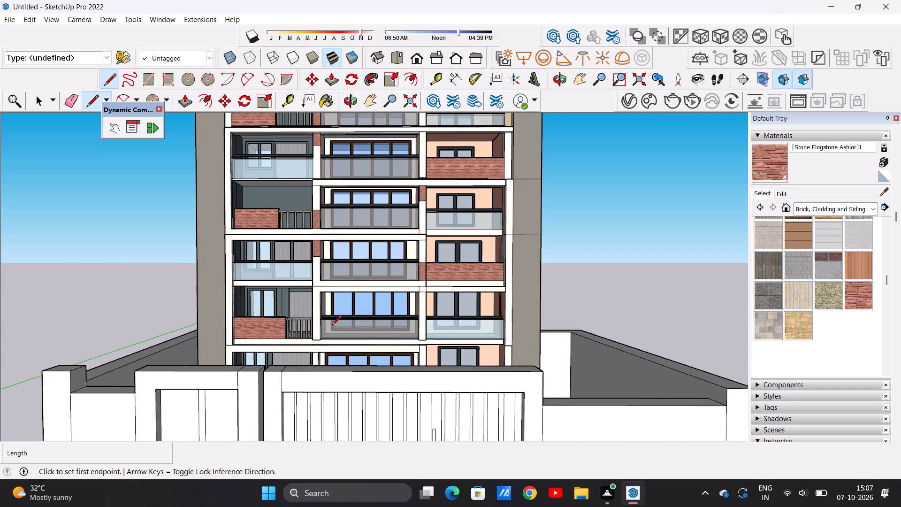
scroll(328, 341, "up", 6)
scroll(319, 311, "down", 2)
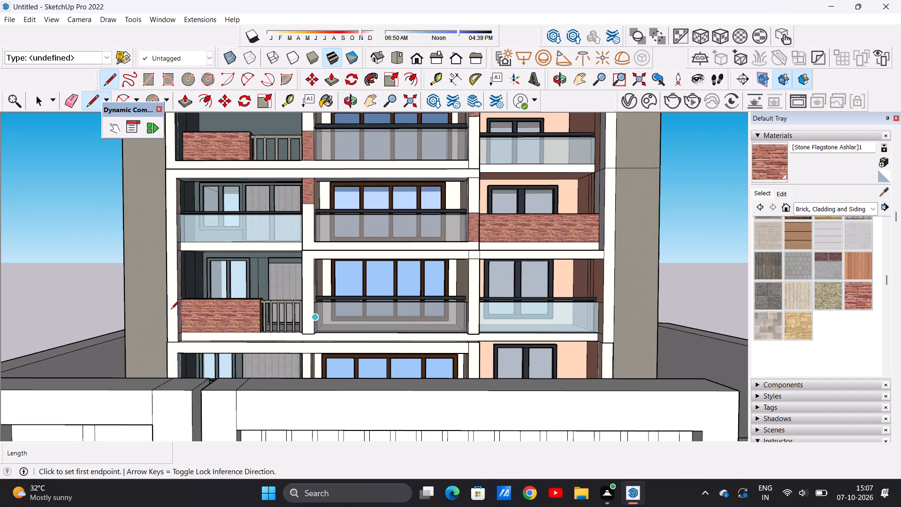
On the lowest balcony floor, draw a line about 2' 11" long across the pillar between the two glass balconies, just above the handrail.
scroll(166, 367, "down", 13)
scroll(201, 375, "up", 1)
scroll(201, 375, "down", 1)
scroll(201, 375, "up", 4)
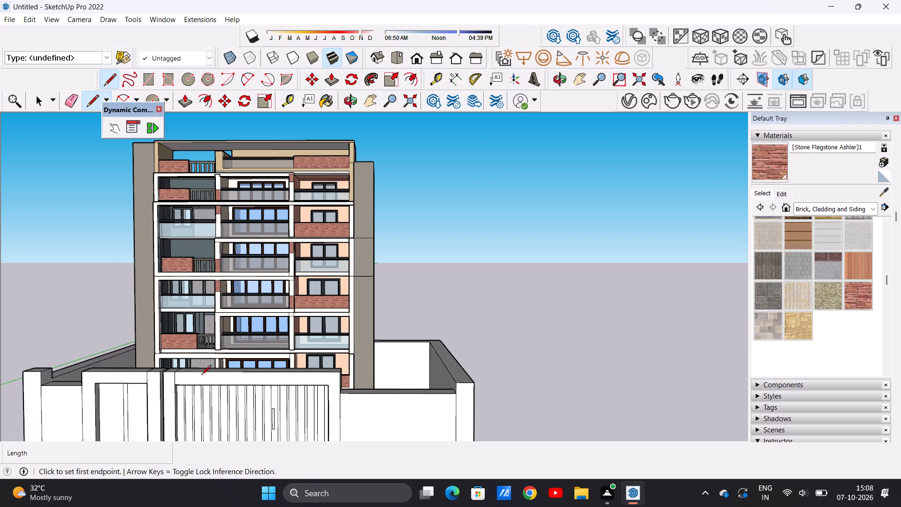
scroll(149, 324, "up", 6)
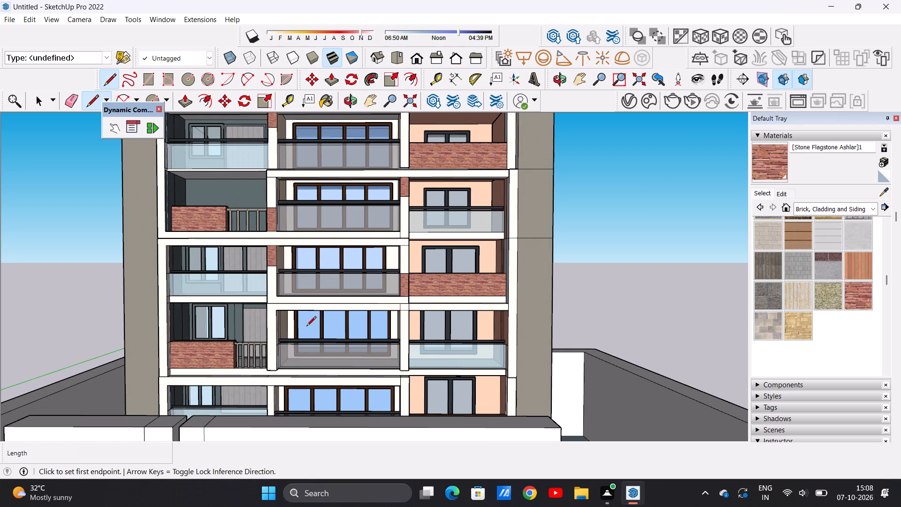
scroll(308, 332, "down", 8)
middle_click_drag(320, 340, 319, 385)
scroll(310, 364, "up", 7)
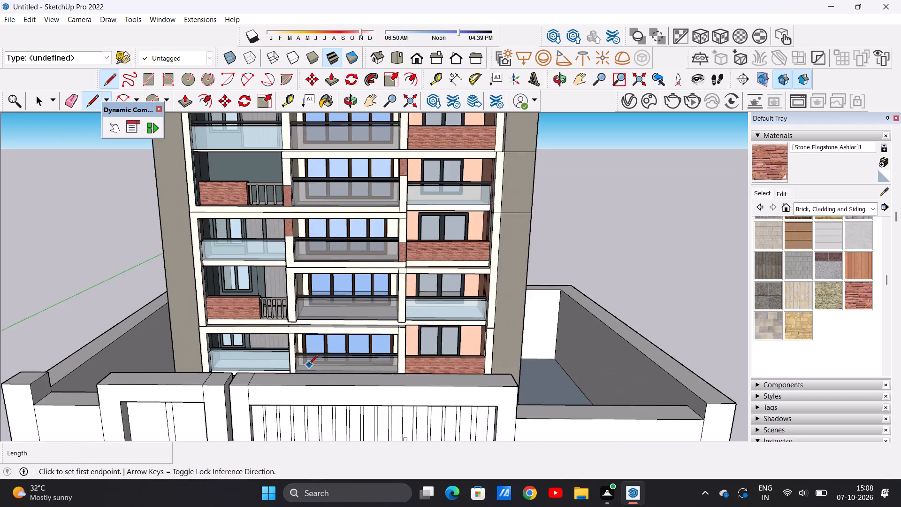
middle_click_drag(309, 385, 308, 407)
scroll(306, 379, "up", 7)
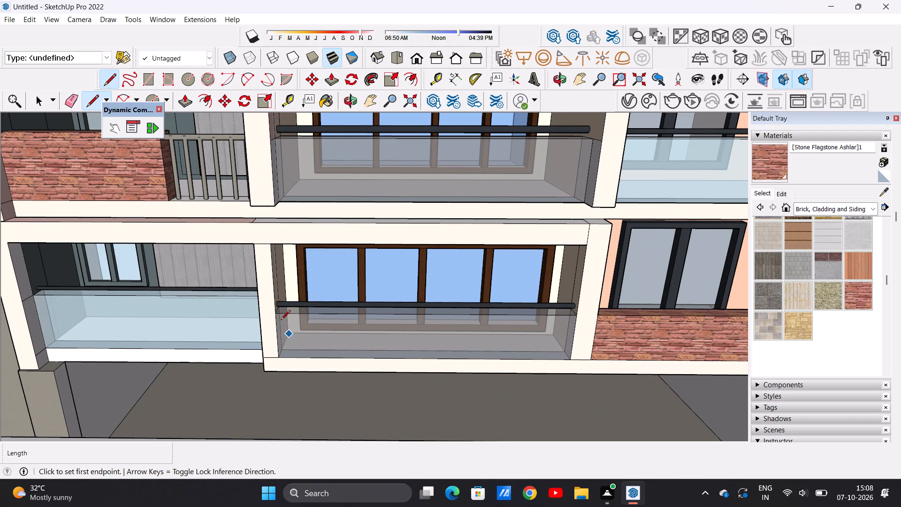
scroll(267, 291, "up", 3)
scroll(267, 290, "down", 1)
scroll(267, 290, "up", 2)
left_click(253, 281)
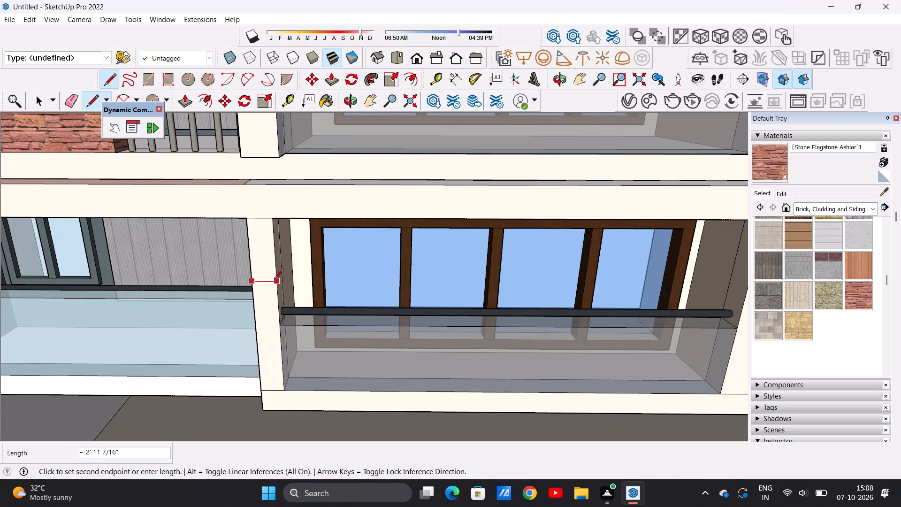
left_click(277, 278)
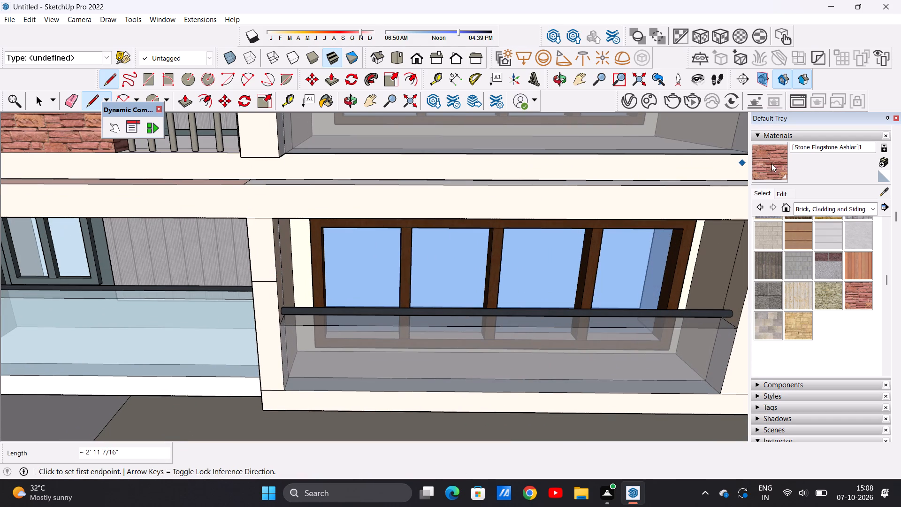
Paint the front face above that line on the lowest floor's pillar with Stone Flagstone Ashlar.
left_click(771, 163)
left_click(265, 261)
scroll(310, 278, "down", 2)
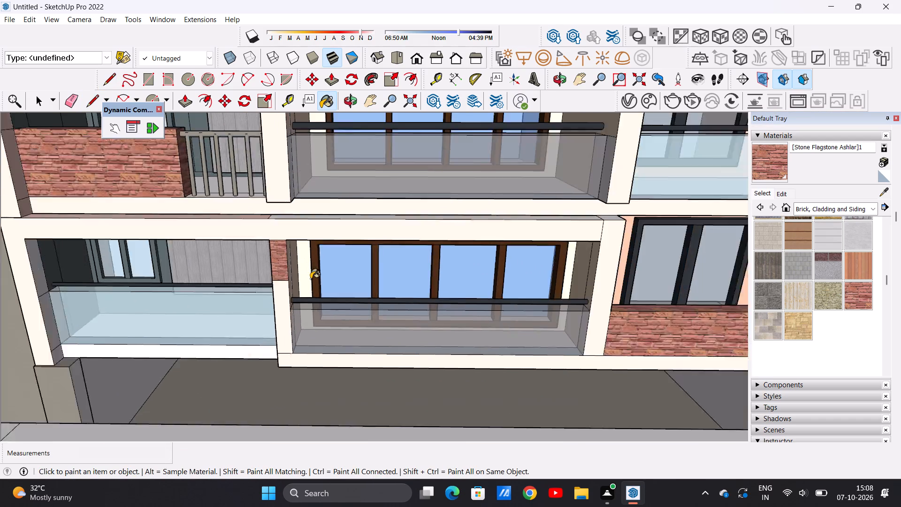
scroll(311, 279, "down", 13)
scroll(304, 246, "up", 6)
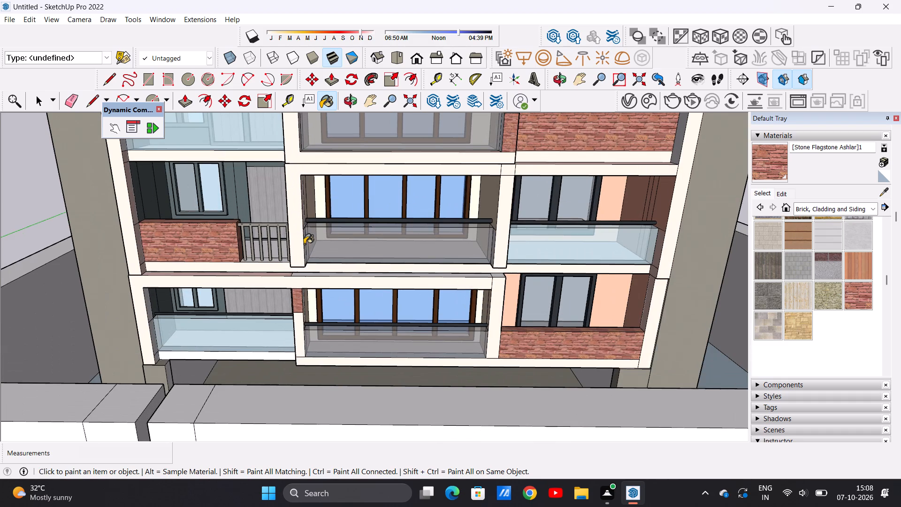
One floor up, draw a line about 4' 1" long across the pillar beside the stone parapet's railing, level with the railing top.
key("space")
type("L")
middle_click_drag(291, 256, 298, 204)
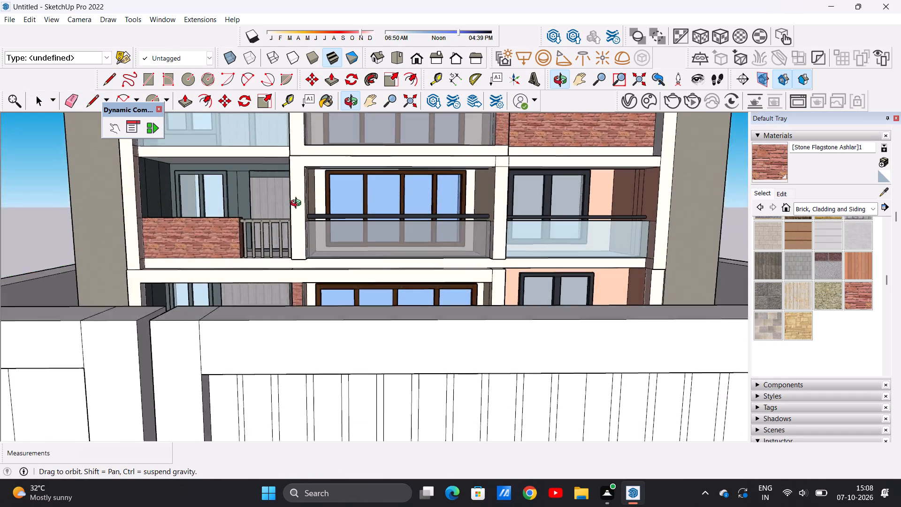
middle_click_drag(298, 204, 298, 203)
scroll(300, 218, "up", 1)
scroll(294, 252, "down", 10)
scroll(314, 233, "up", 10)
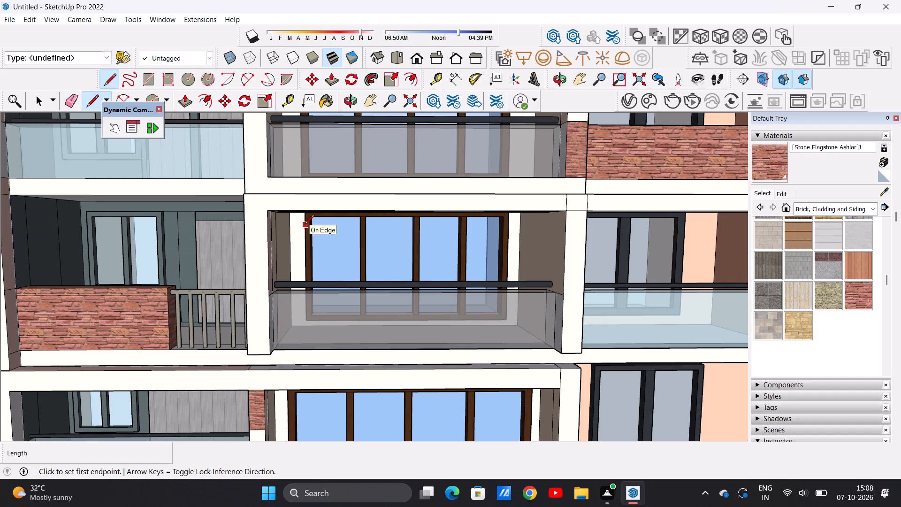
scroll(300, 266, "down", 2)
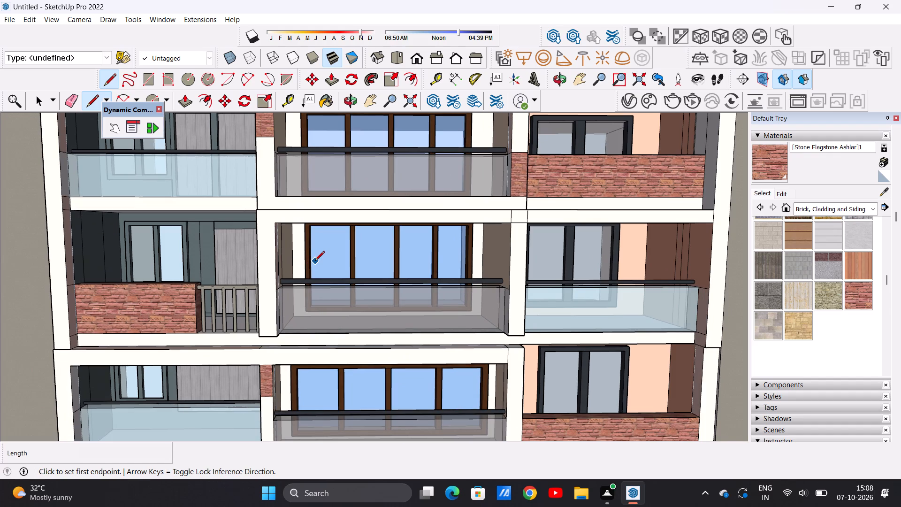
scroll(313, 265, "down", 3)
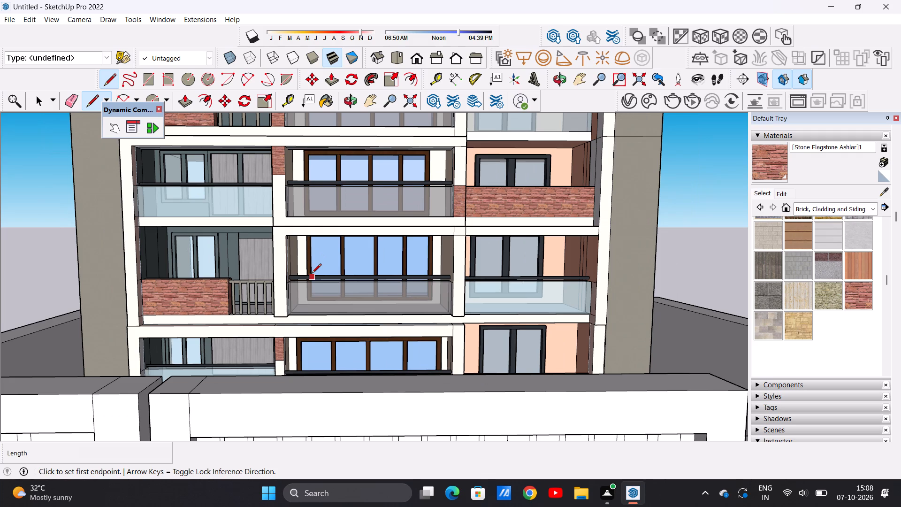
scroll(300, 303, "up", 11)
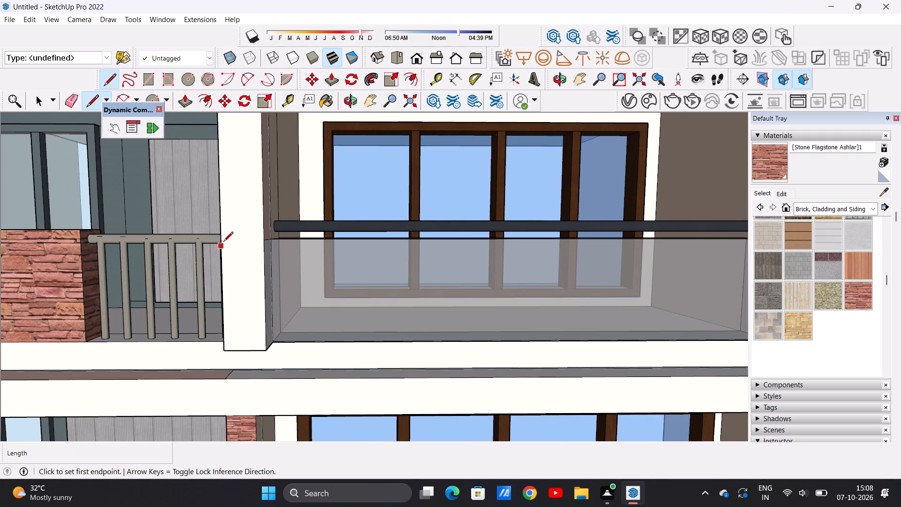
left_click(221, 237)
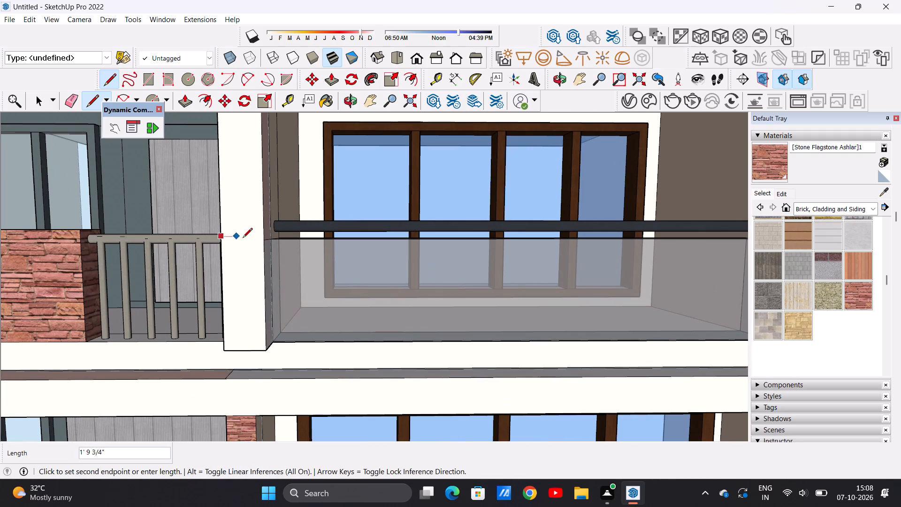
left_click(268, 232)
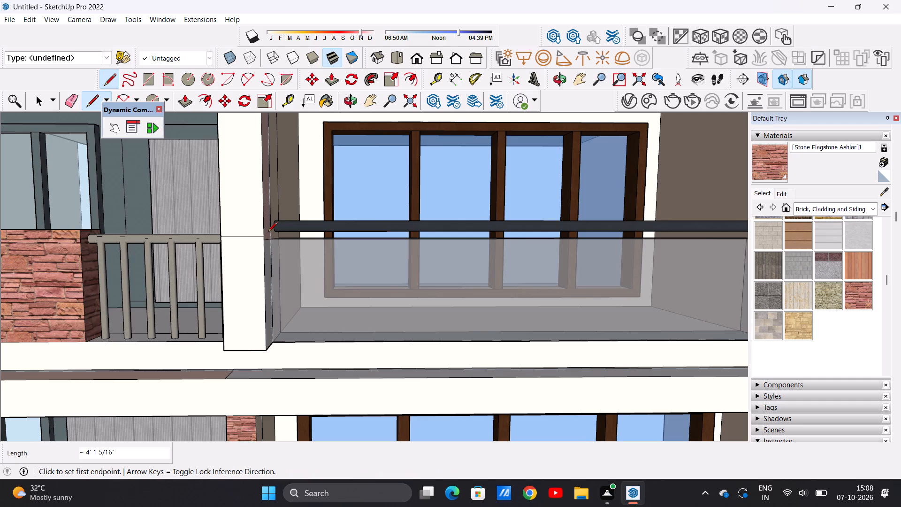
On that floor, draw a line about 3' 9" long across the pillar between the two glass balconies and paint above it Stone Flagstone Ashlar.
scroll(235, 271, "down", 9)
scroll(499, 222, "up", 4)
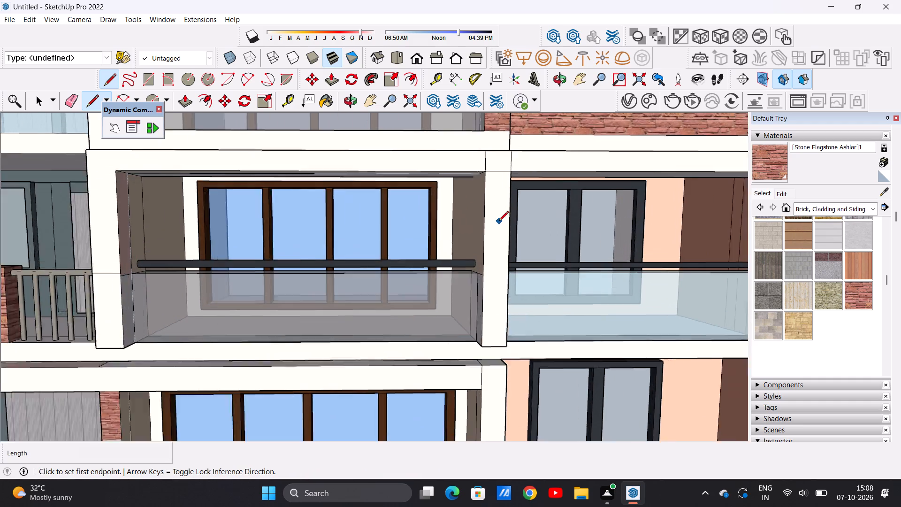
scroll(499, 222, "up", 4)
left_click(478, 242)
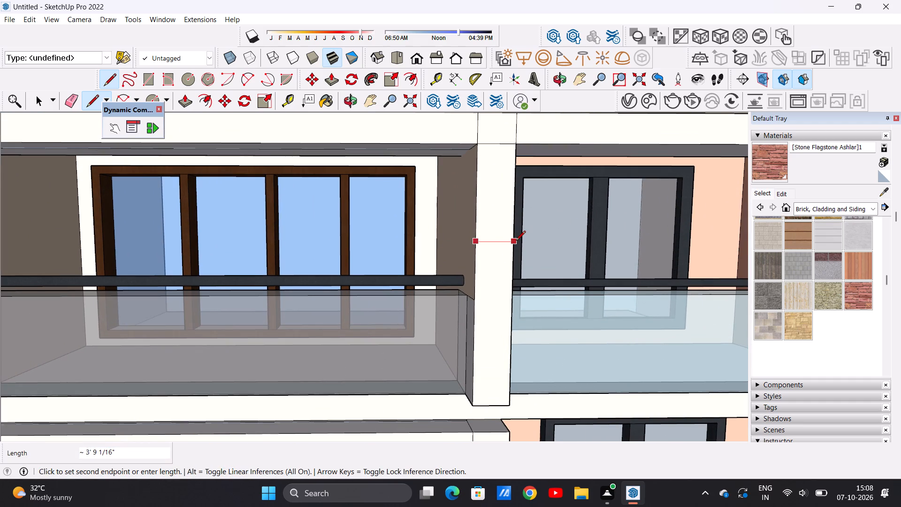
left_click(516, 241)
key("space")
left_click(764, 165)
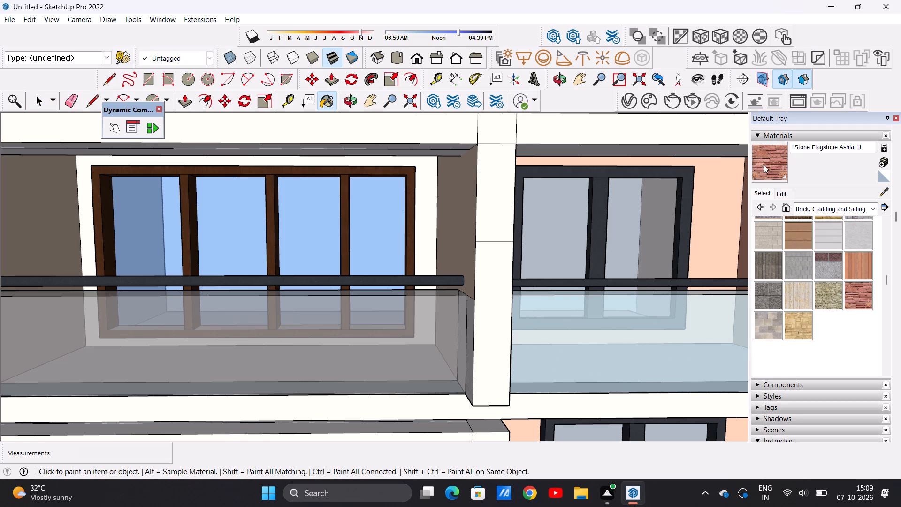
left_click(491, 221)
Paint the front face below the line on the pillar beside the stone parapet's railing with Stone Flagstone Ashlar.
scroll(515, 237, "down", 6)
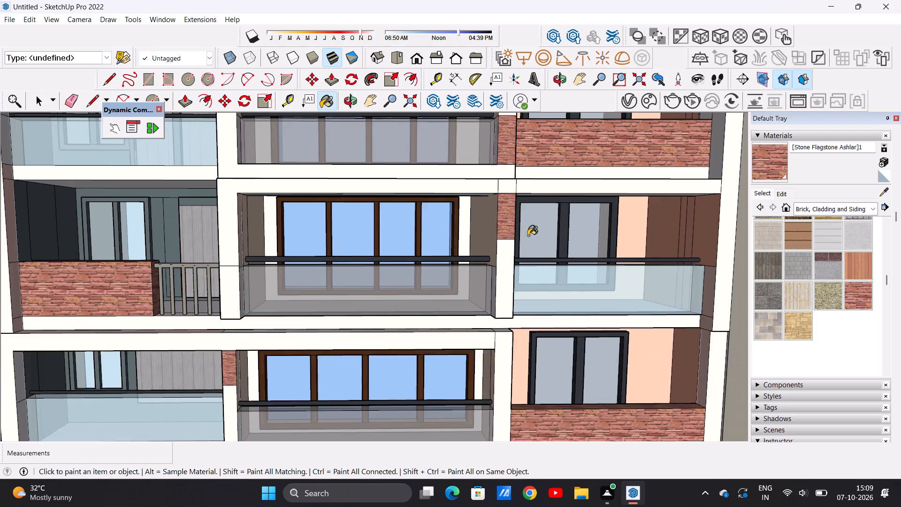
scroll(528, 236, "down", 10)
scroll(433, 267, "up", 12)
left_click(386, 258)
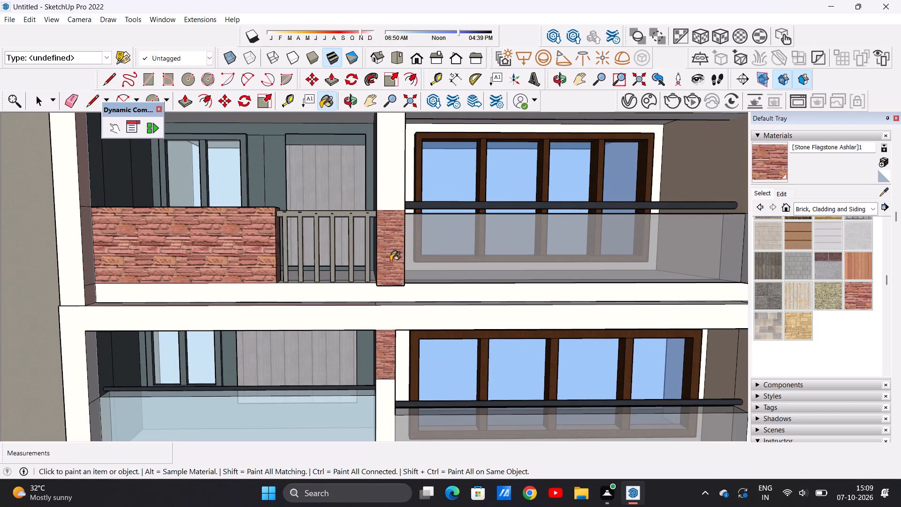
scroll(397, 278, "down", 13)
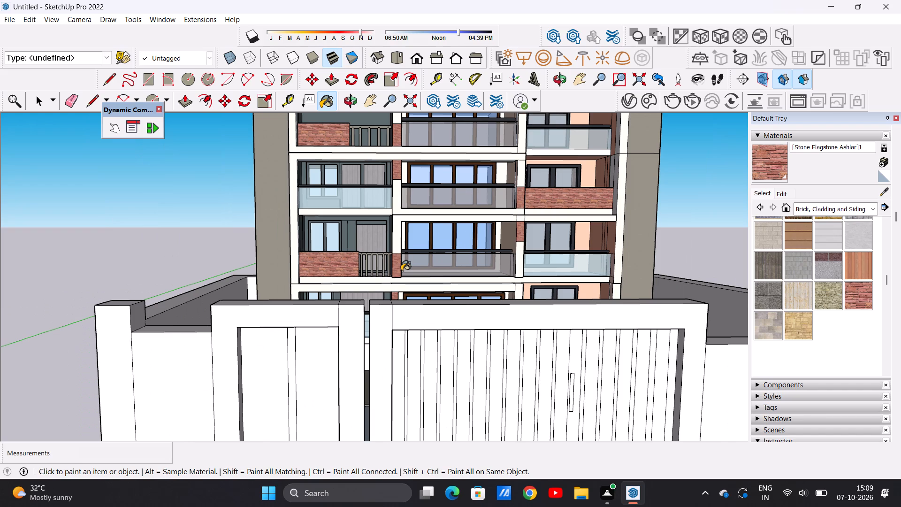
scroll(397, 265, "down", 2)
scroll(481, 246, "up", 5)
key("space")
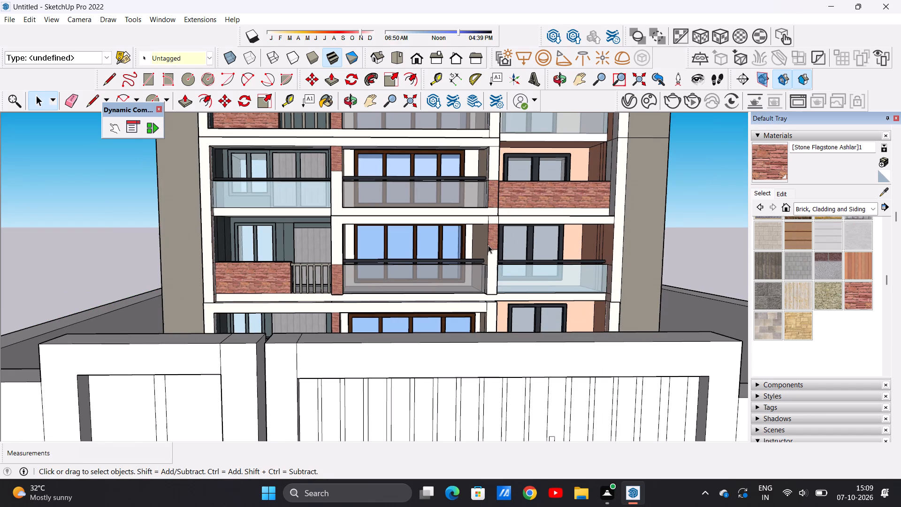
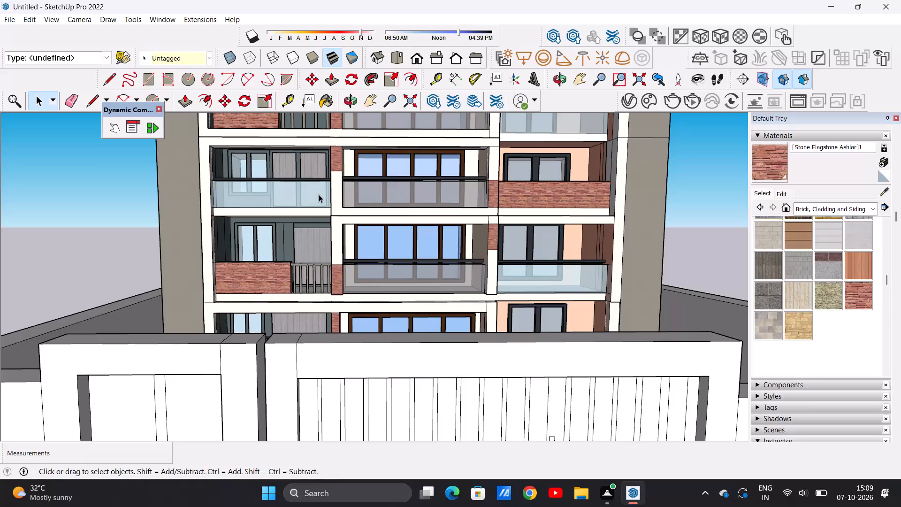
Examine the Stone Flagstone Ashlar cladding on the front balcony pillars, both up close and across the whole facade.
scroll(347, 346, "down", 4)
scroll(351, 350, "down", 20)
scroll(351, 350, "down", 9)
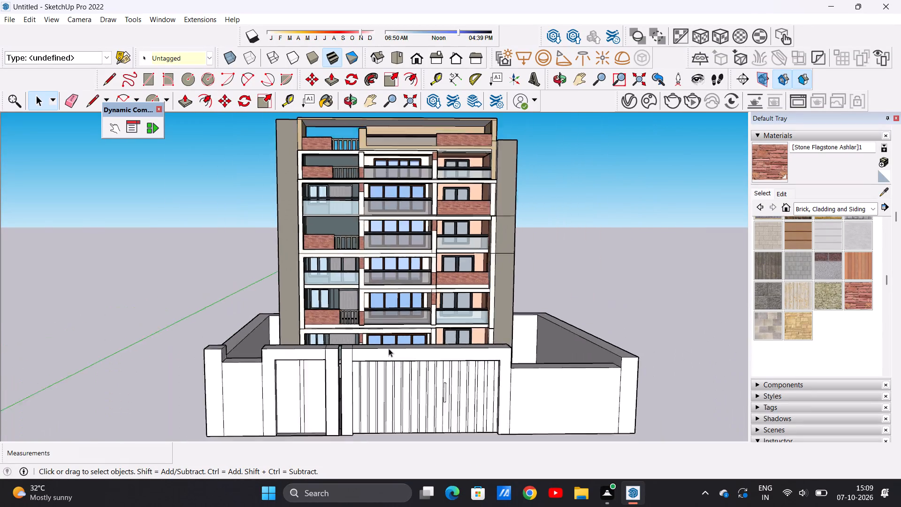
scroll(389, 348, "down", 6)
scroll(393, 357, "up", 12)
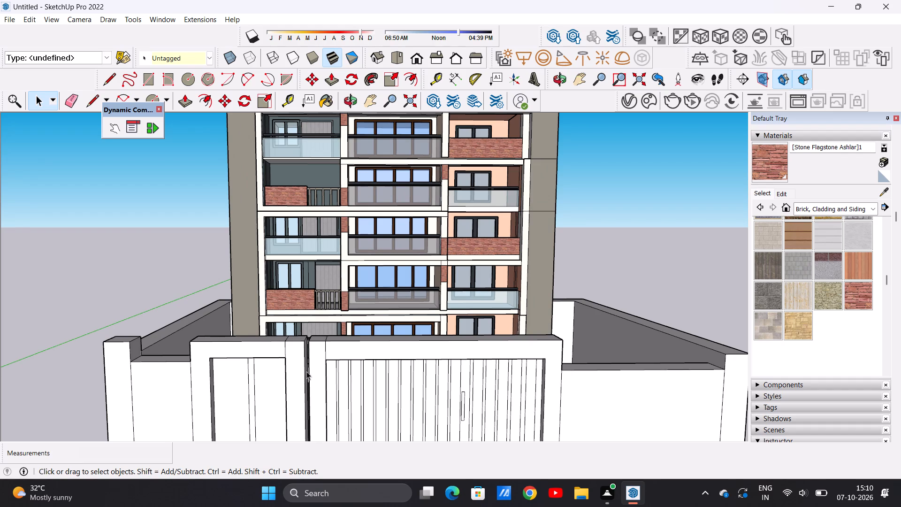
scroll(337, 373, "down", 20)
scroll(337, 373, "down", 17)
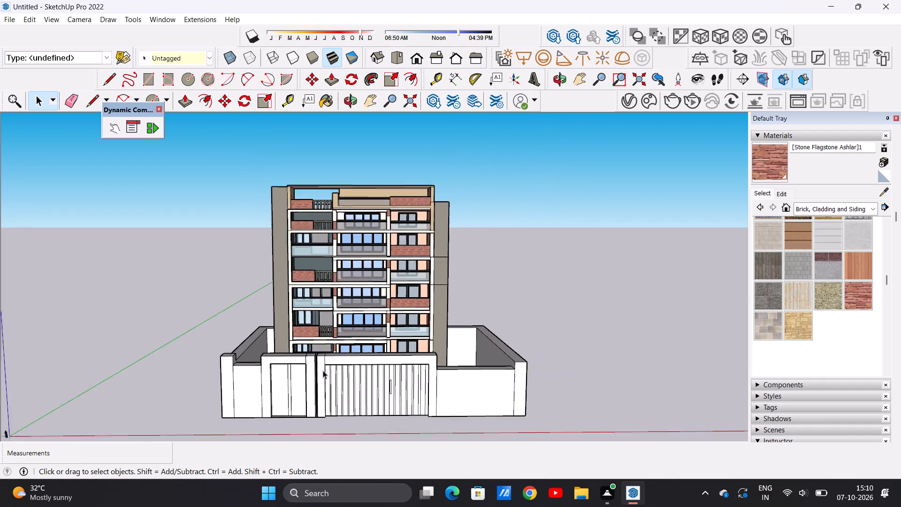
scroll(323, 370, "down", 1)
scroll(330, 407, "up", 6)
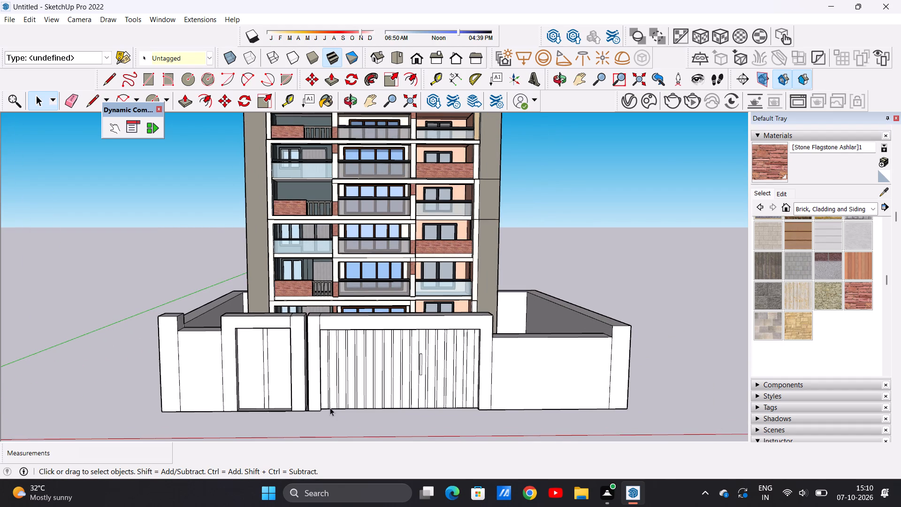
scroll(351, 421, "down", 2)
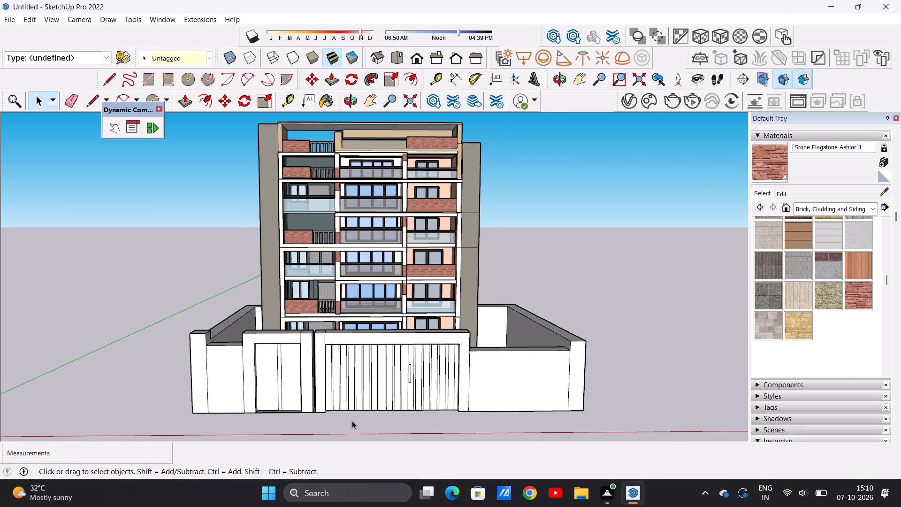
scroll(352, 421, "down", 1)
scroll(367, 368, "up", 5)
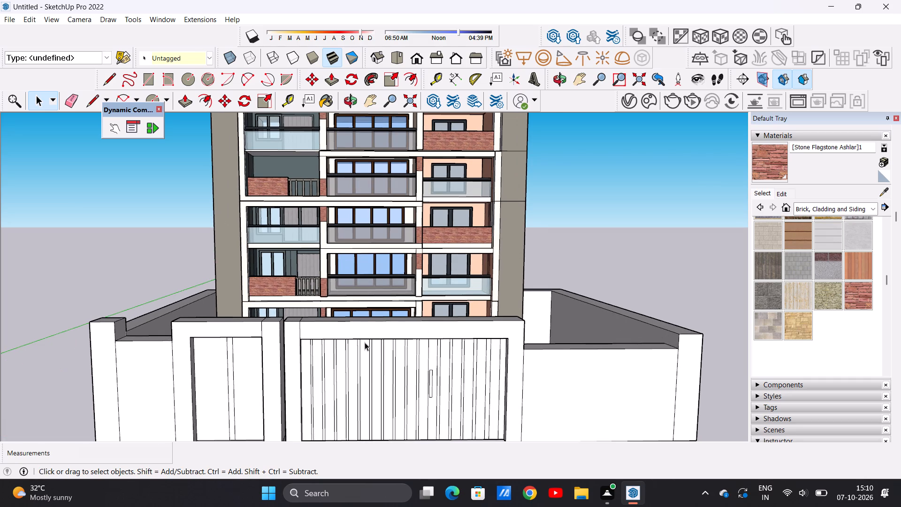
scroll(342, 368, "down", 8)
scroll(329, 325, "up", 11)
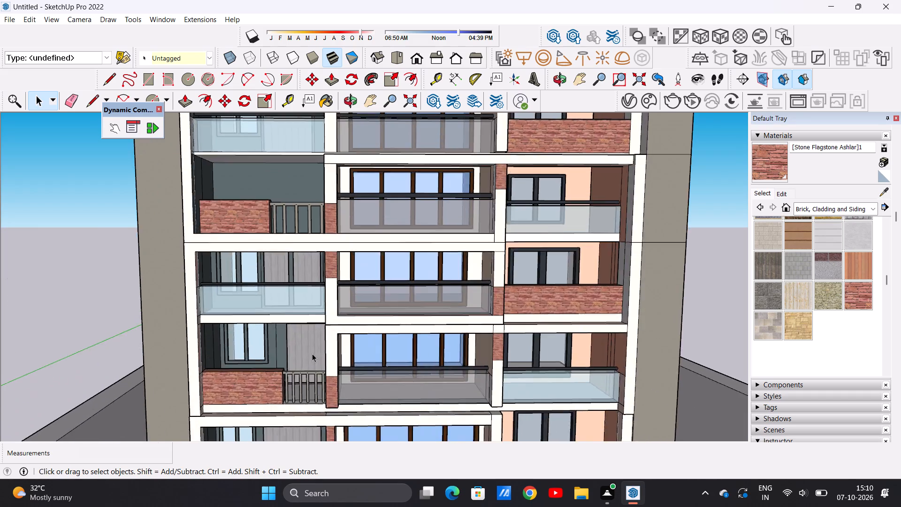
scroll(312, 353, "down", 7)
middle_click_drag(346, 364, 338, 364)
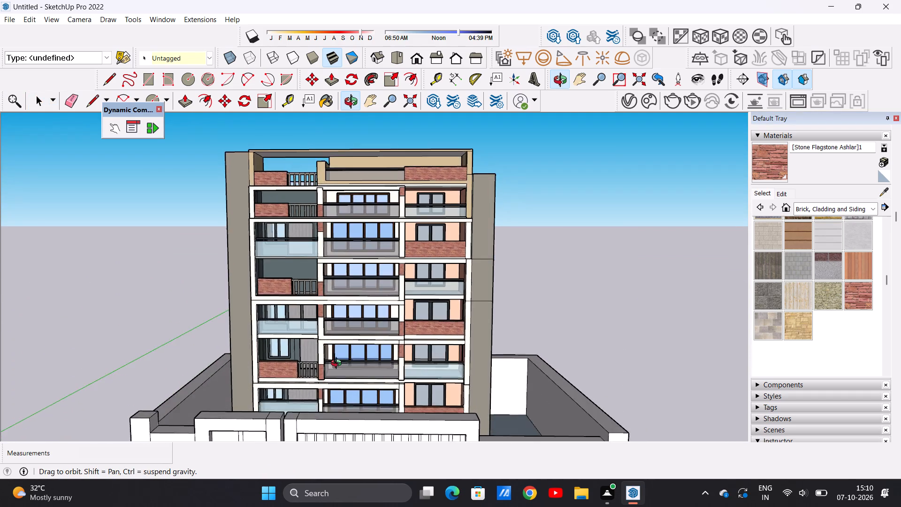
middle_click_drag(338, 364, 340, 364)
middle_click(348, 359)
middle_click(348, 359)
scroll(347, 363, "down", 4)
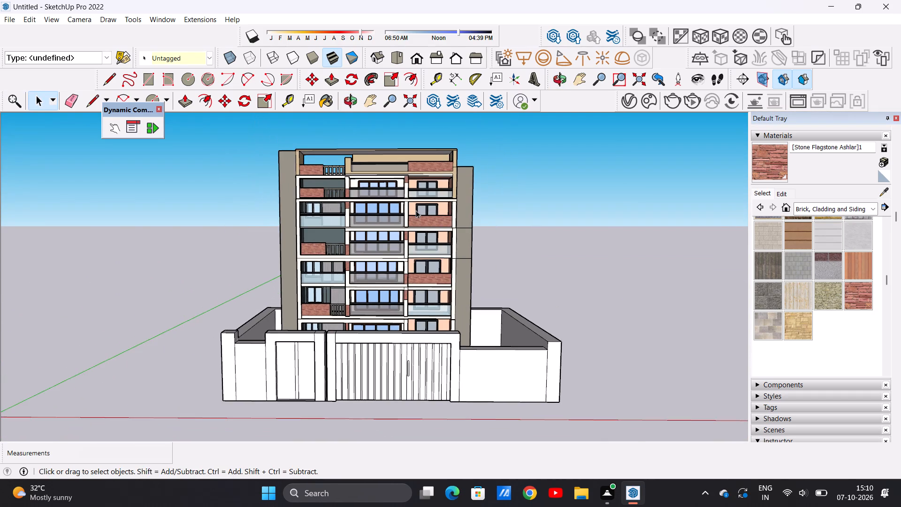
scroll(426, 188, "up", 7)
scroll(375, 219, "down", 8)
scroll(314, 379, "up", 7)
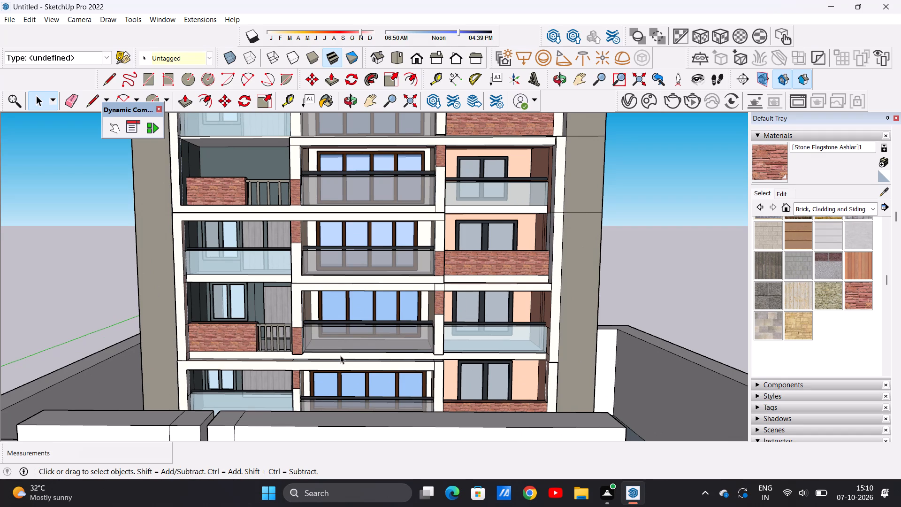
scroll(238, 300, "down", 8)
scroll(312, 254, "down", 5)
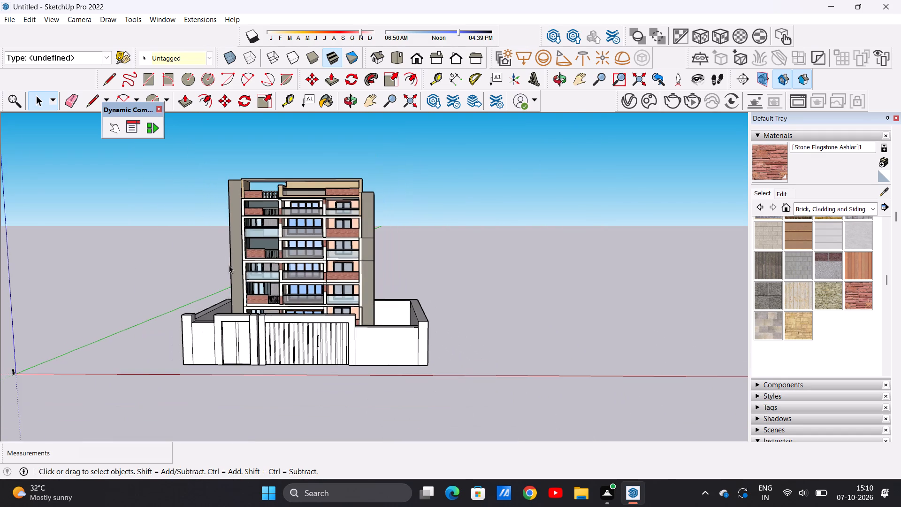
Inspect the building from raised and oblique angles, including the lowest floors' balconies, pillars and parapets.
middle_click_drag(293, 270, 317, 300)
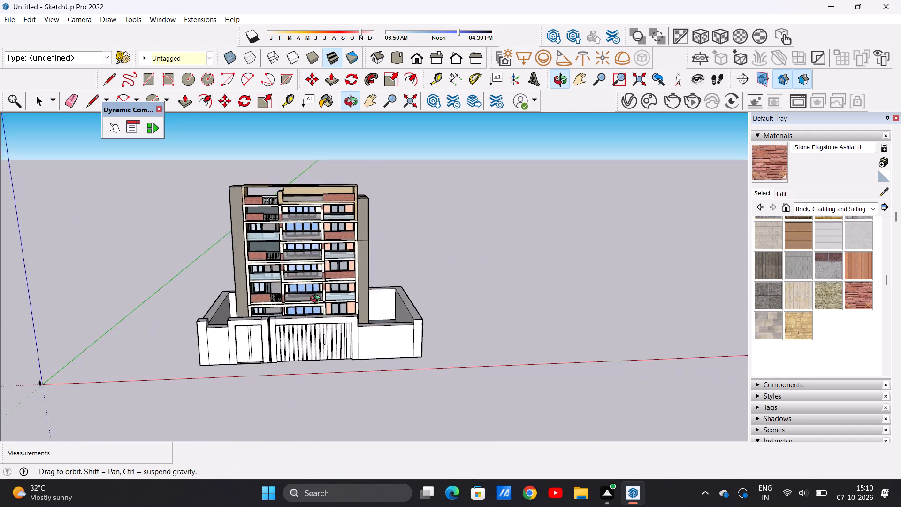
middle_click_drag(317, 300, 302, 292)
scroll(305, 390, "down", 6)
scroll(308, 268, "up", 4)
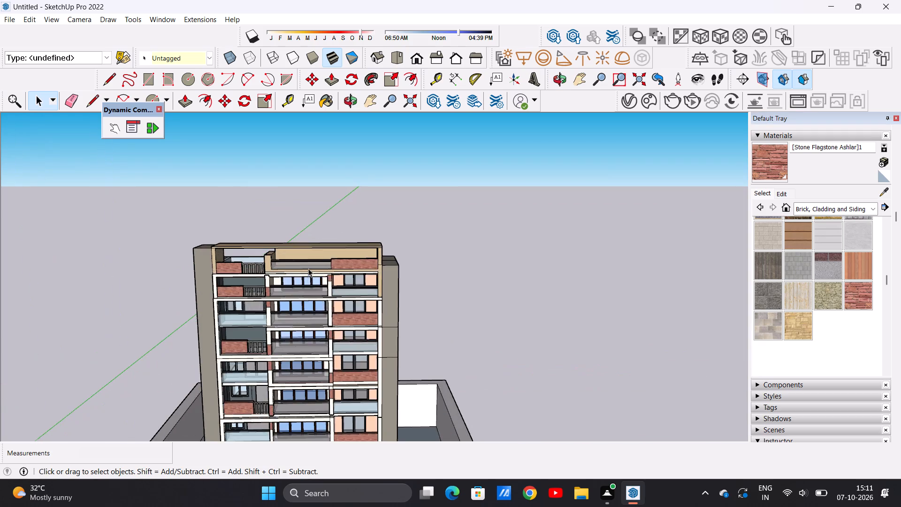
scroll(308, 269, "up", 8)
scroll(315, 272, "down", 7)
middle_click_drag(330, 344, 177, 326)
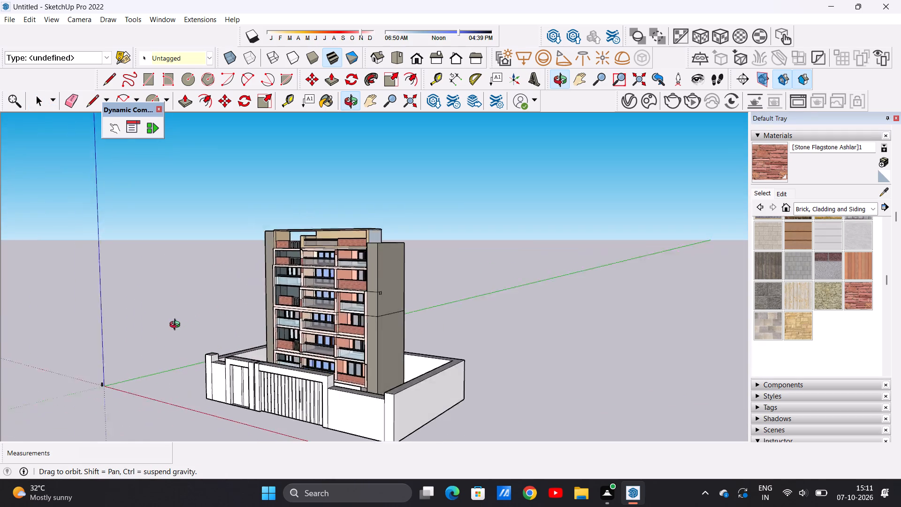
middle_click_drag(177, 326, 310, 384)
scroll(294, 378, "up", 3)
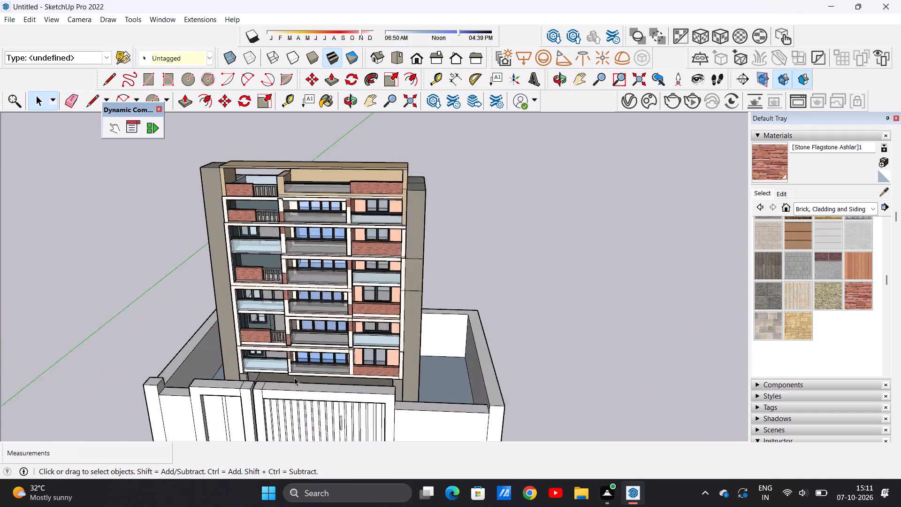
scroll(294, 377, "up", 15)
scroll(355, 362, "down", 5)
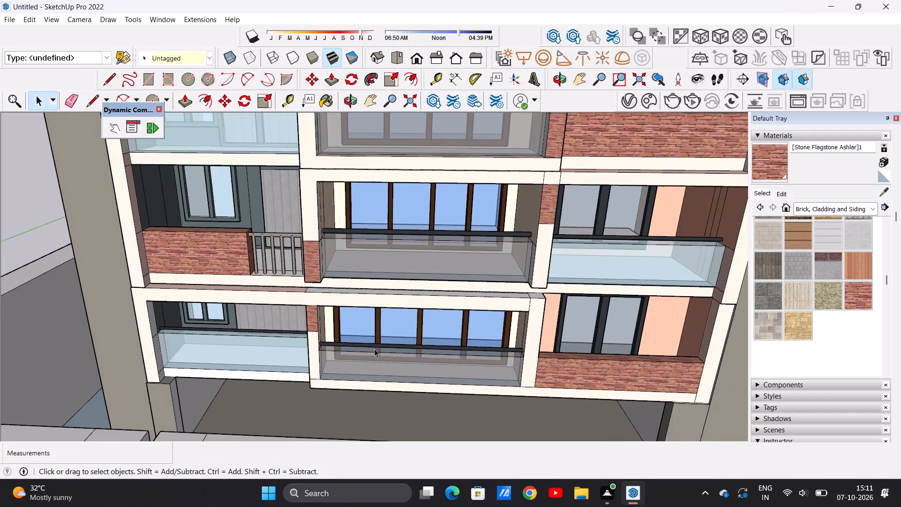
scroll(374, 349, "down", 2)
middle_click_drag(382, 336, 263, 305)
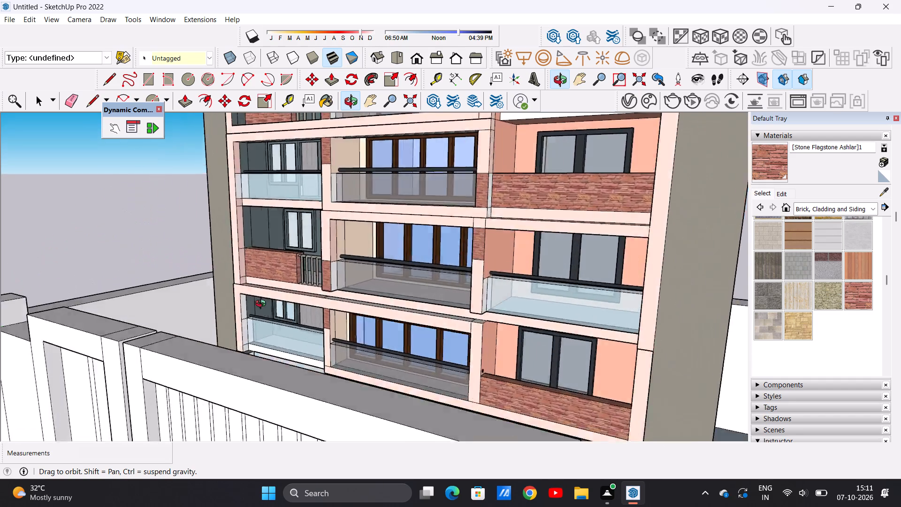
middle_click_drag(263, 305, 247, 403)
middle_click_drag(377, 341, 426, 313)
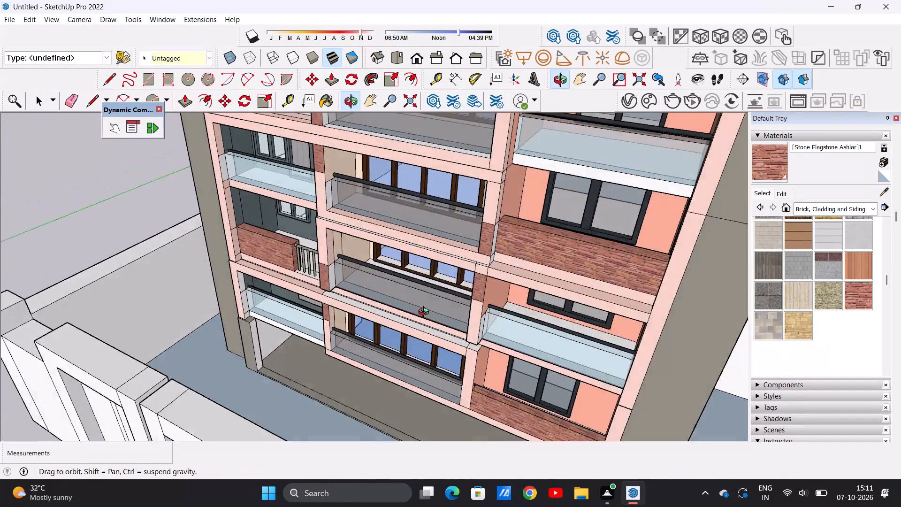
middle_click_drag(426, 313, 456, 287)
scroll(379, 315, "down", 4)
scroll(379, 303, "up", 1)
scroll(375, 354, "down", 13)
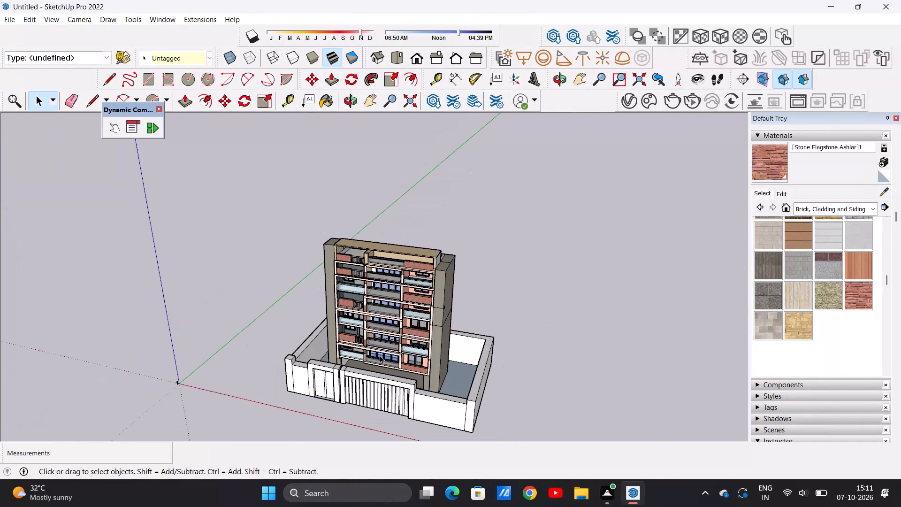
middle_click_drag(381, 363, 432, 288)
Review the alternating stone sections on the middle floors' pillars and the building's side wall from front and corner views.
scroll(392, 299, "up", 14)
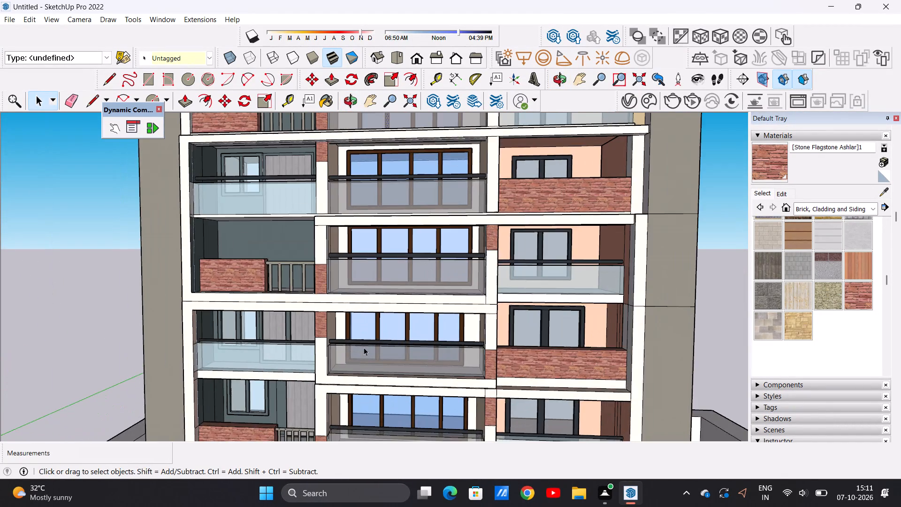
scroll(364, 347, "up", 5)
scroll(359, 351, "down", 13)
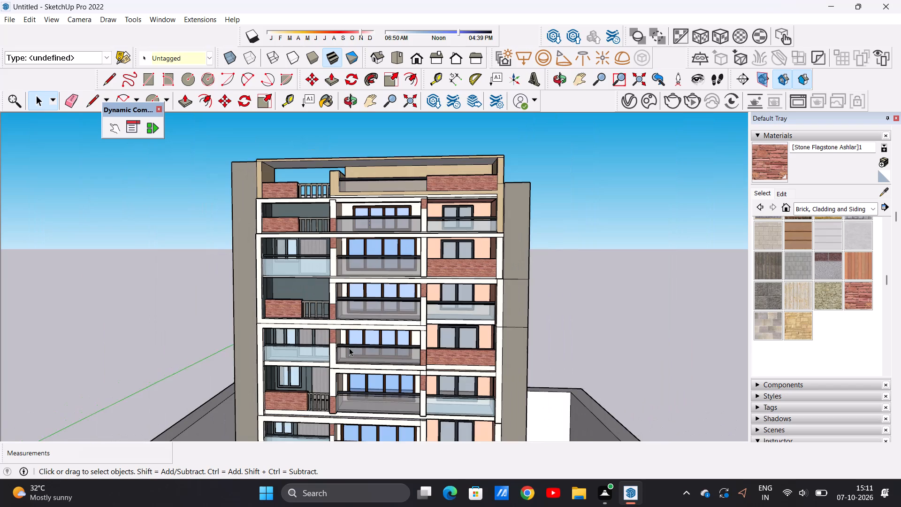
scroll(347, 348, "down", 7)
scroll(360, 353, "up", 13)
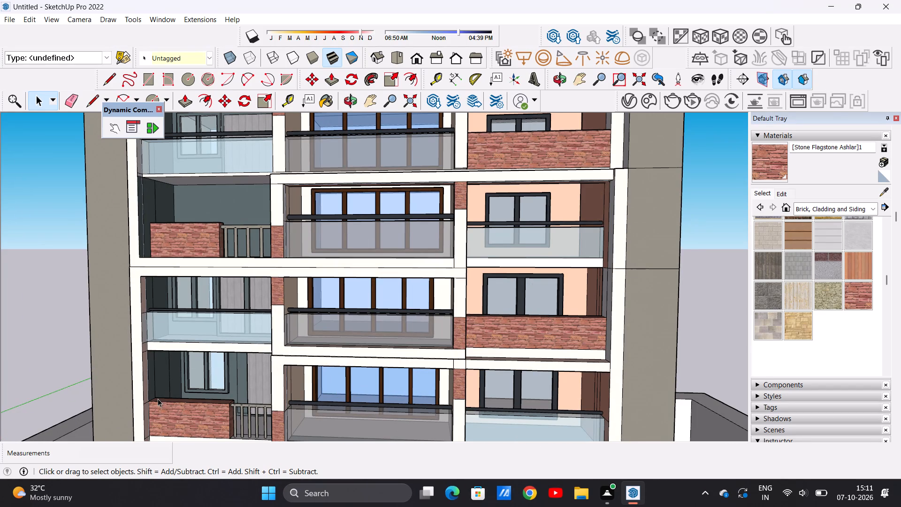
scroll(158, 399, "down", 6)
scroll(331, 380, "down", 14)
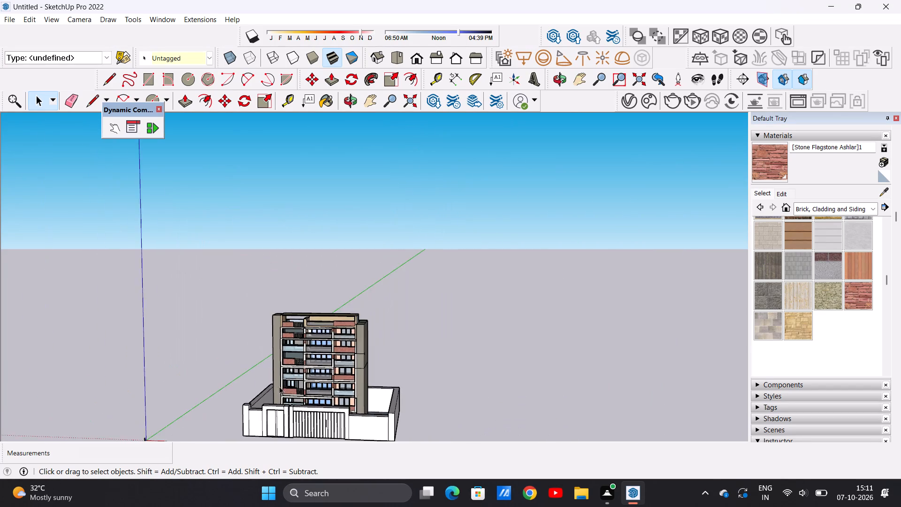
scroll(239, 390, "up", 6)
middle_click_drag(257, 369, 258, 342)
scroll(322, 343, "down", 8)
middle_click_drag(417, 346, 227, 385)
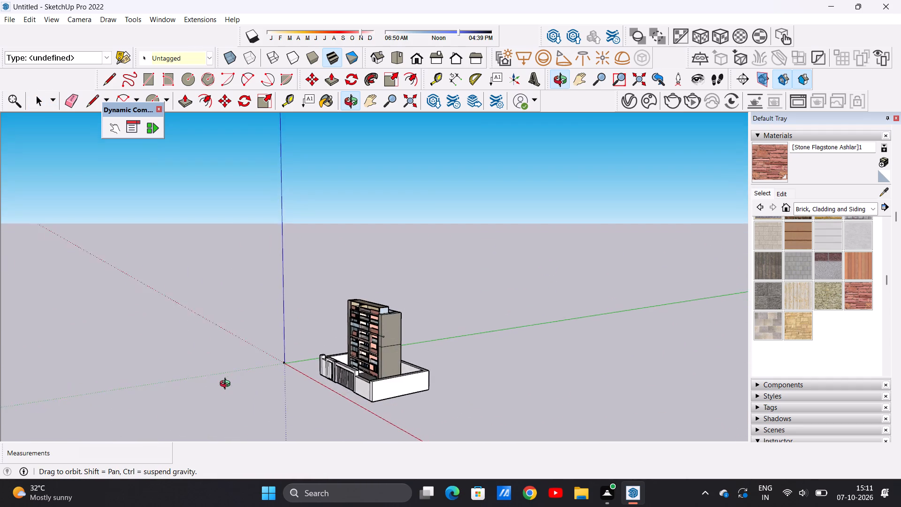
middle_click_drag(227, 385, 244, 421)
scroll(364, 348, "up", 15)
middle_click_drag(287, 330, 288, 330)
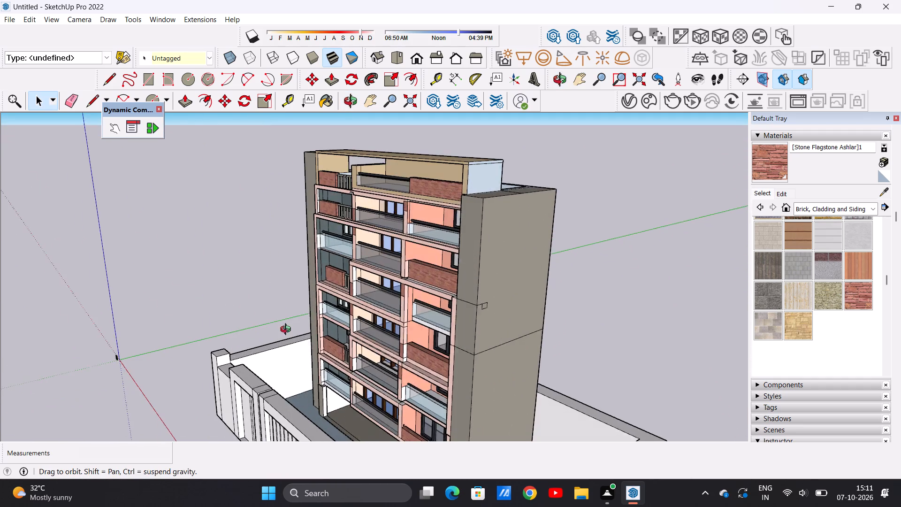
middle_click_drag(288, 330, 449, 292)
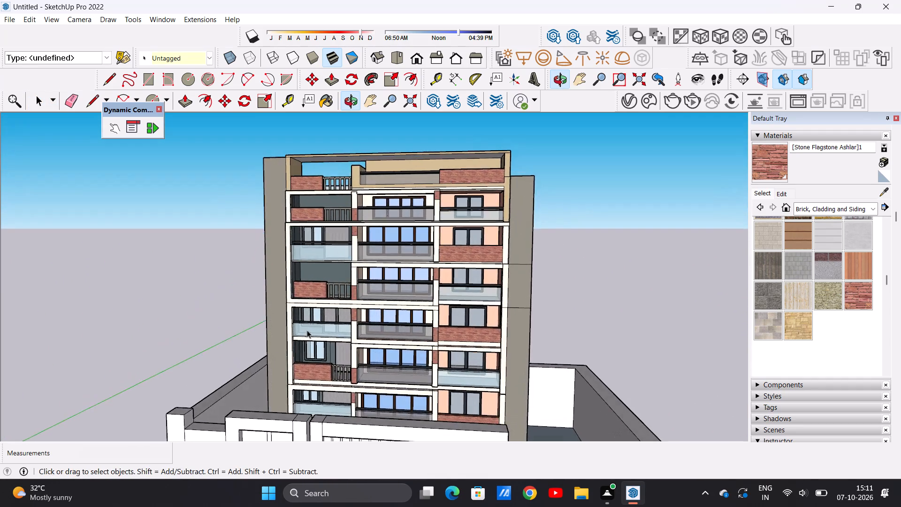
scroll(313, 337, "down", 18)
scroll(347, 335, "up", 15)
scroll(334, 315, "down", 7)
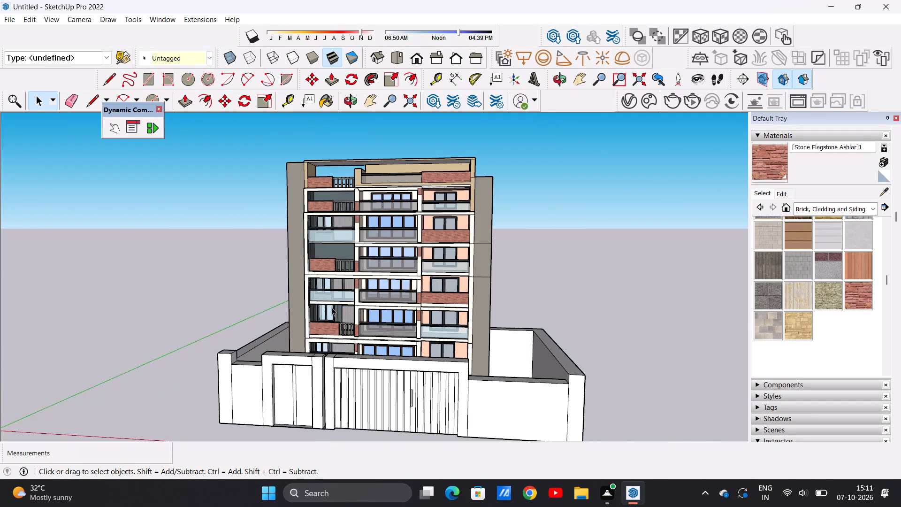
middle_click_drag(440, 327, 475, 359)
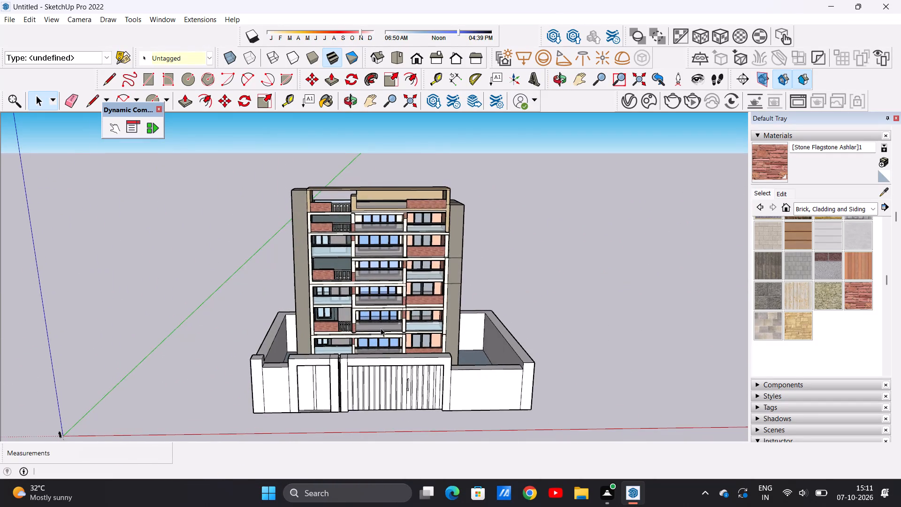
Examine the unpainted compound wall and entrance gates together with the finished front facade.
scroll(375, 334, "down", 6)
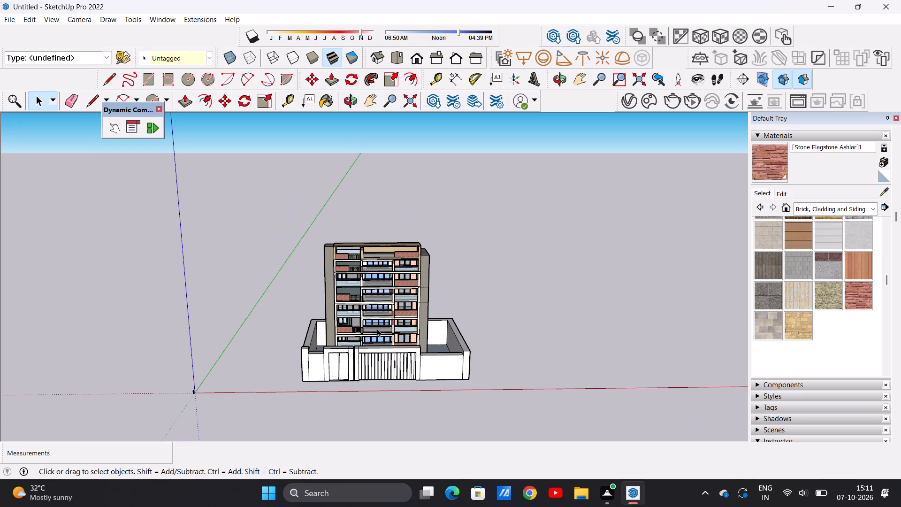
scroll(381, 328, "down", 4)
scroll(394, 384, "up", 6)
scroll(388, 359, "up", 19)
middle_click_drag(375, 351, 375, 349)
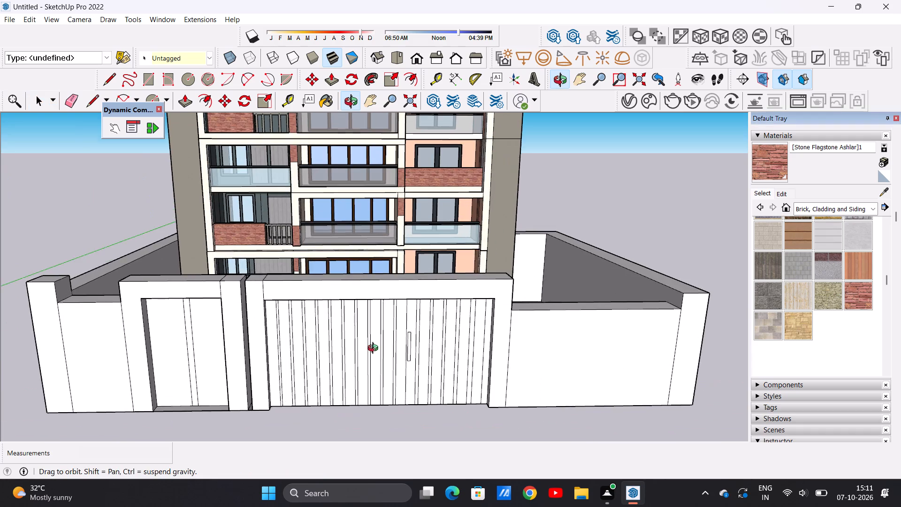
middle_click_drag(375, 349, 361, 321)
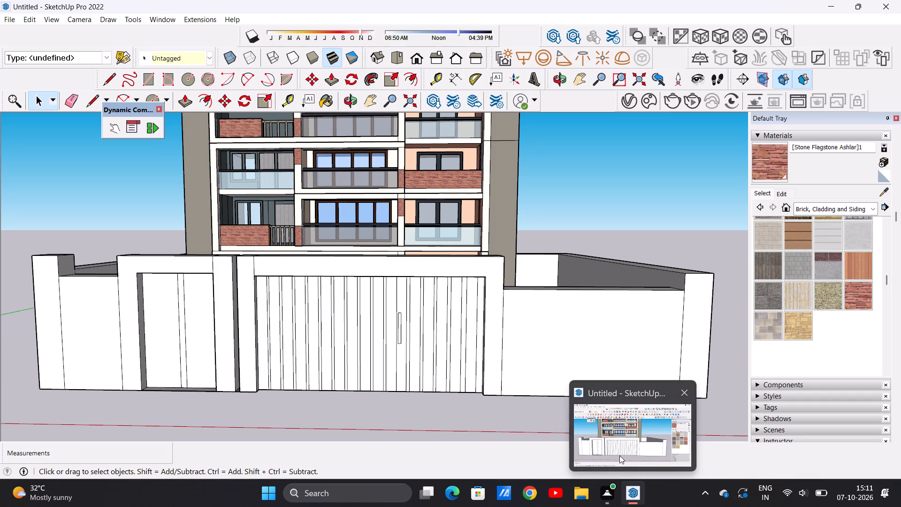
left_click(619, 455)
scroll(504, 399, "down", 9)
scroll(448, 360, "down", 5)
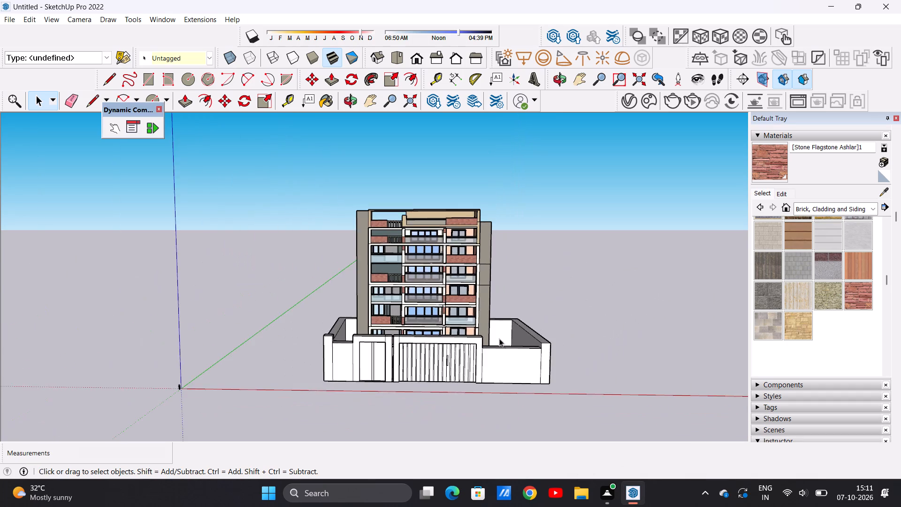
middle_click_drag(501, 337, 496, 335)
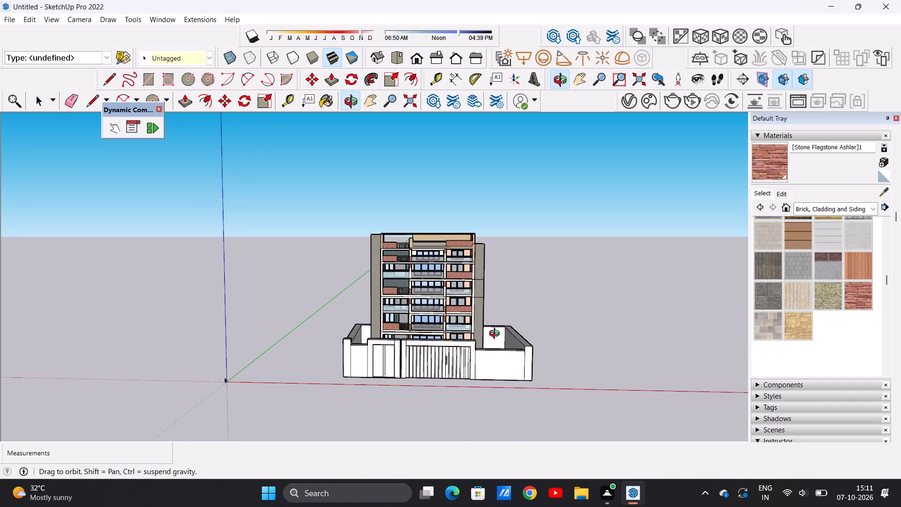
Examine the front balconies, windows and railings up close, and the whole facade with the unpainted compound wall and gates.
middle_click_drag(496, 335, 496, 310)
scroll(403, 260, "up", 20)
scroll(403, 260, "up", 1)
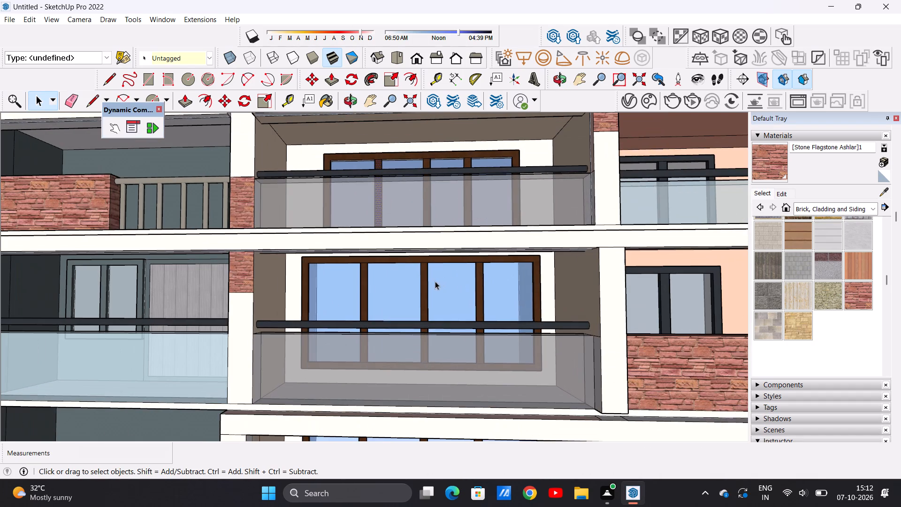
scroll(374, 292, "down", 17)
scroll(374, 290, "down", 5)
scroll(323, 299, "up", 8)
scroll(331, 307, "down", 8)
middle_click_drag(380, 327, 389, 435)
scroll(414, 401, "up", 5)
middle_click_drag(397, 412, 396, 310)
scroll(374, 377, "up", 9)
scroll(382, 364, "down", 9)
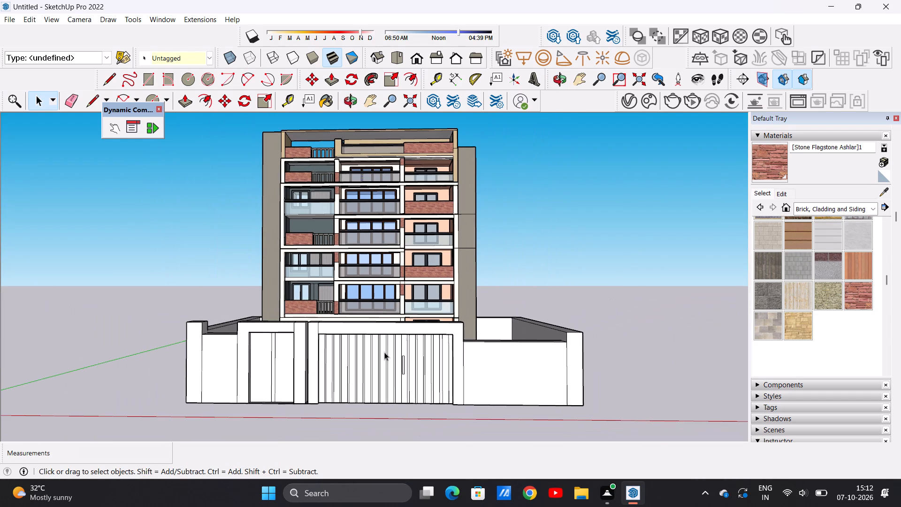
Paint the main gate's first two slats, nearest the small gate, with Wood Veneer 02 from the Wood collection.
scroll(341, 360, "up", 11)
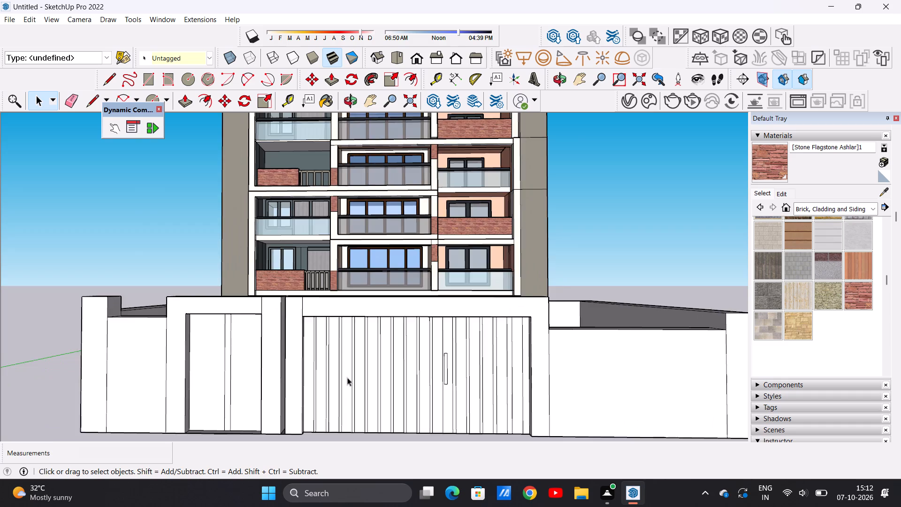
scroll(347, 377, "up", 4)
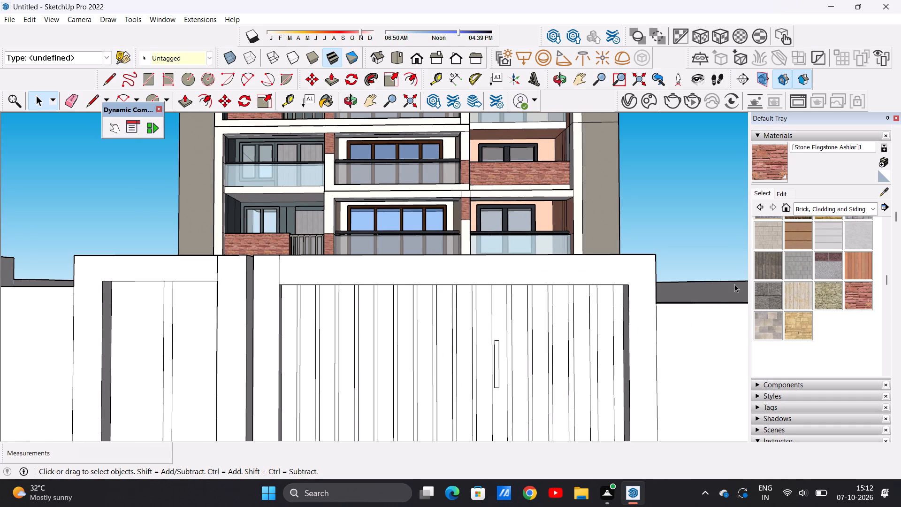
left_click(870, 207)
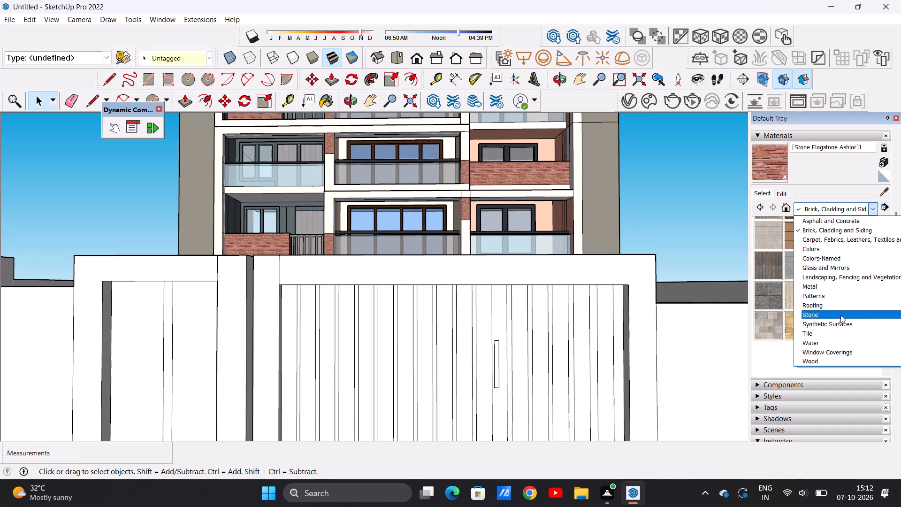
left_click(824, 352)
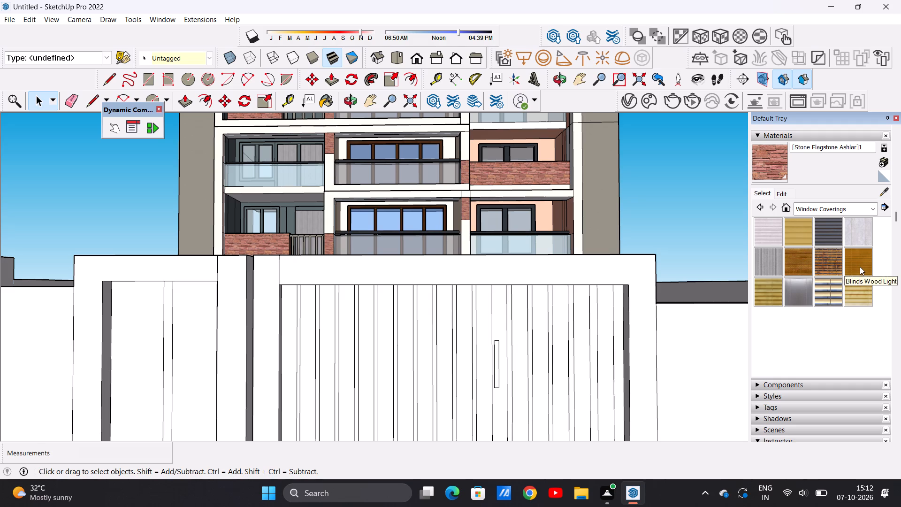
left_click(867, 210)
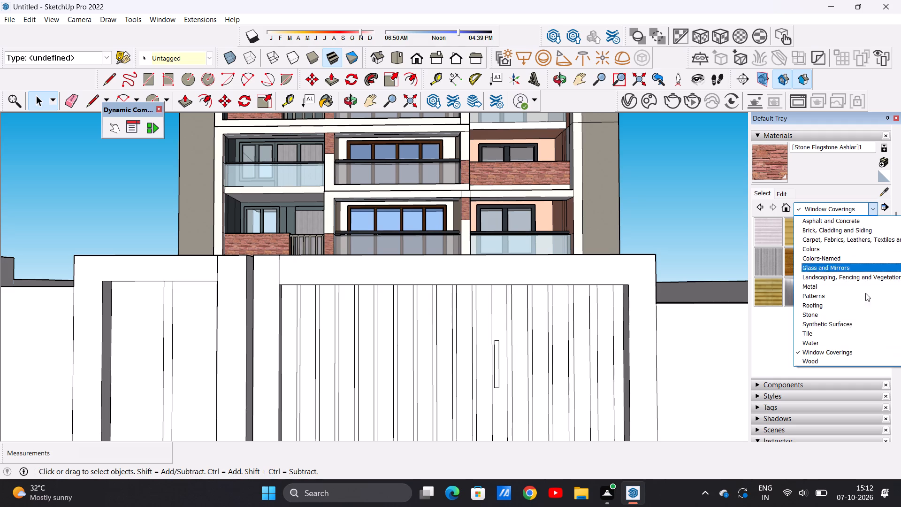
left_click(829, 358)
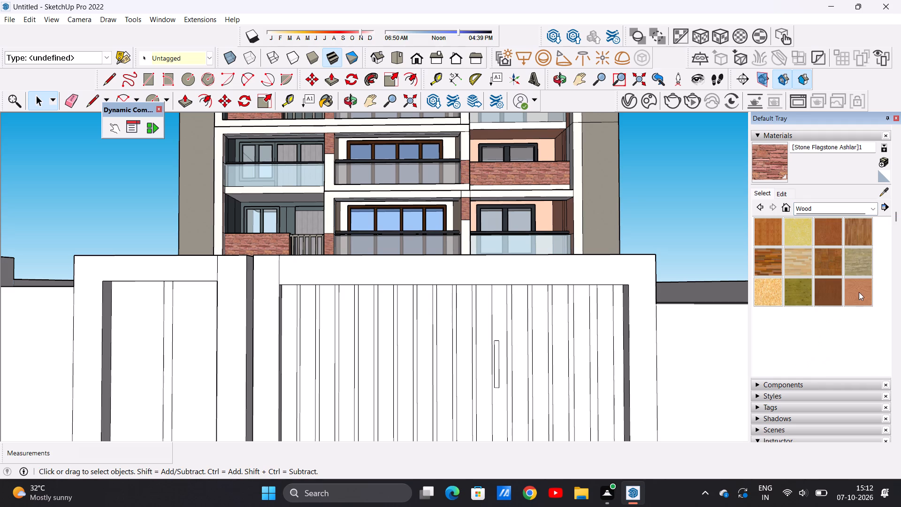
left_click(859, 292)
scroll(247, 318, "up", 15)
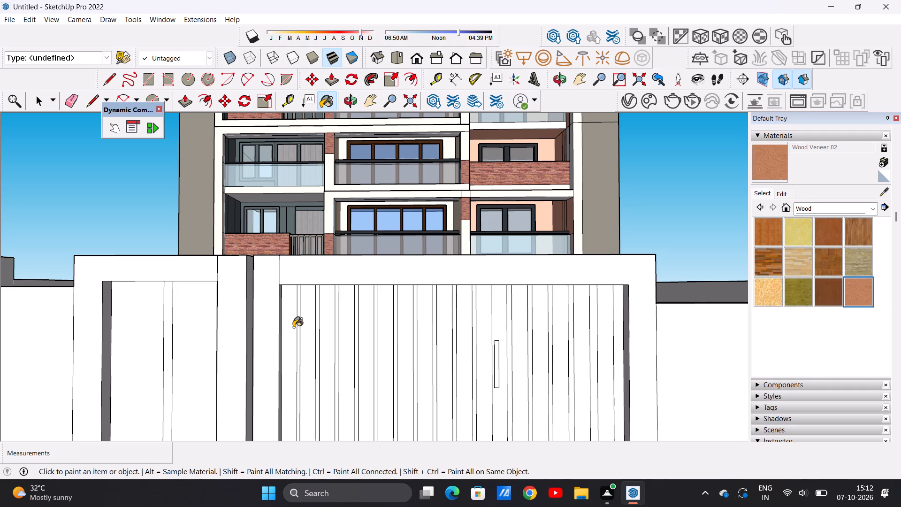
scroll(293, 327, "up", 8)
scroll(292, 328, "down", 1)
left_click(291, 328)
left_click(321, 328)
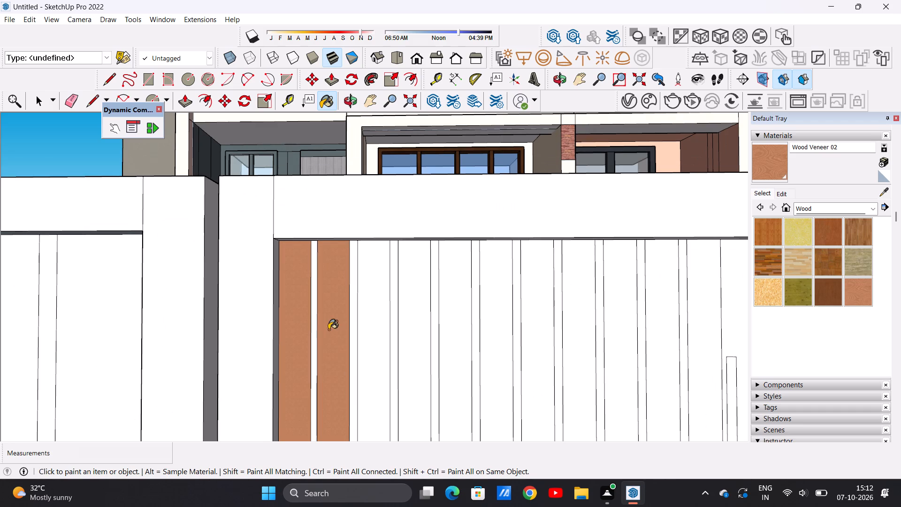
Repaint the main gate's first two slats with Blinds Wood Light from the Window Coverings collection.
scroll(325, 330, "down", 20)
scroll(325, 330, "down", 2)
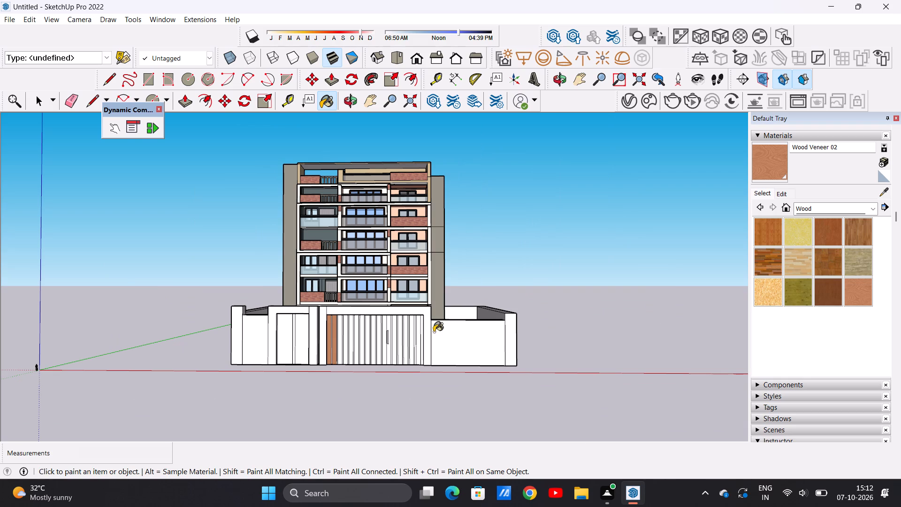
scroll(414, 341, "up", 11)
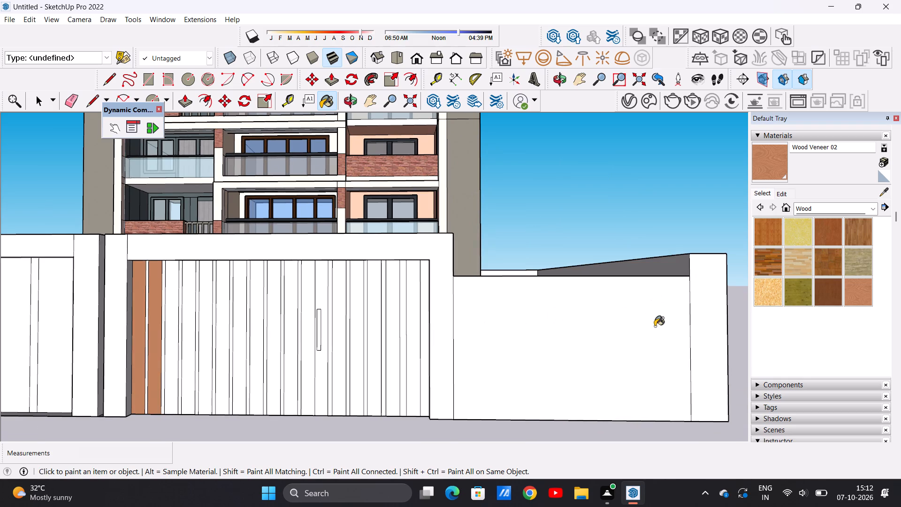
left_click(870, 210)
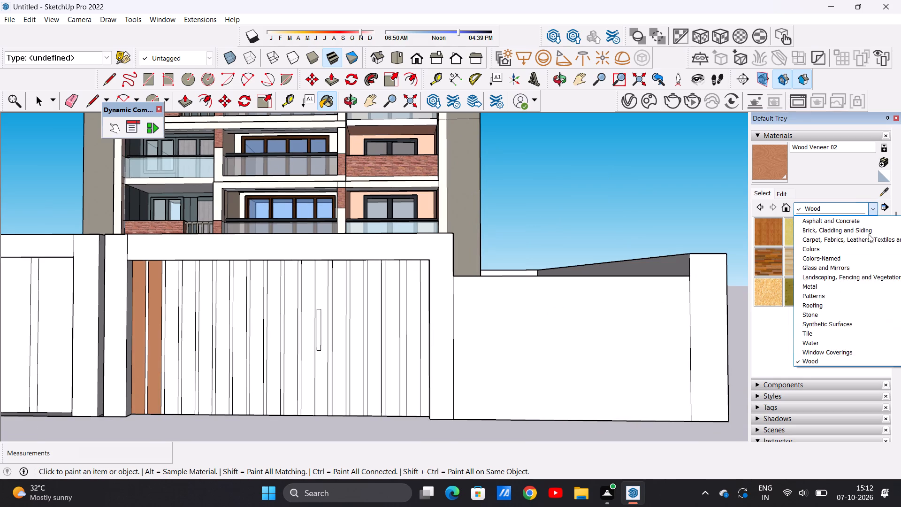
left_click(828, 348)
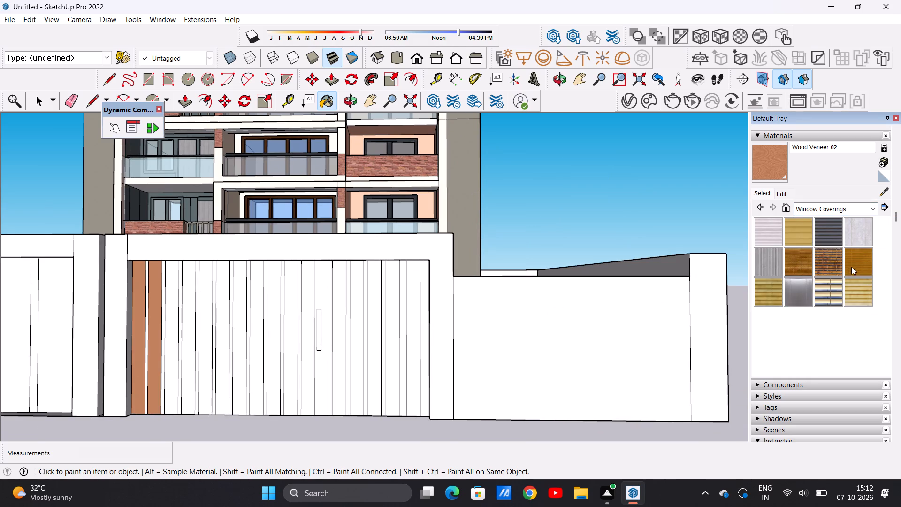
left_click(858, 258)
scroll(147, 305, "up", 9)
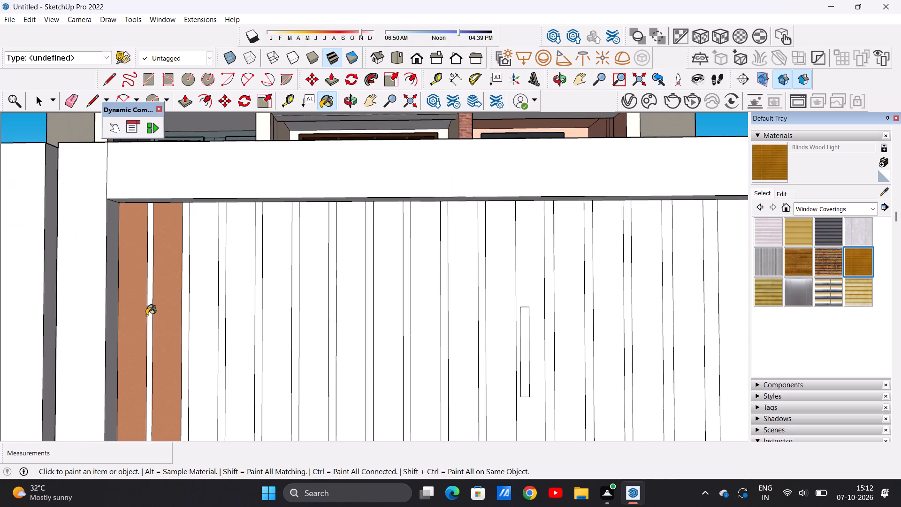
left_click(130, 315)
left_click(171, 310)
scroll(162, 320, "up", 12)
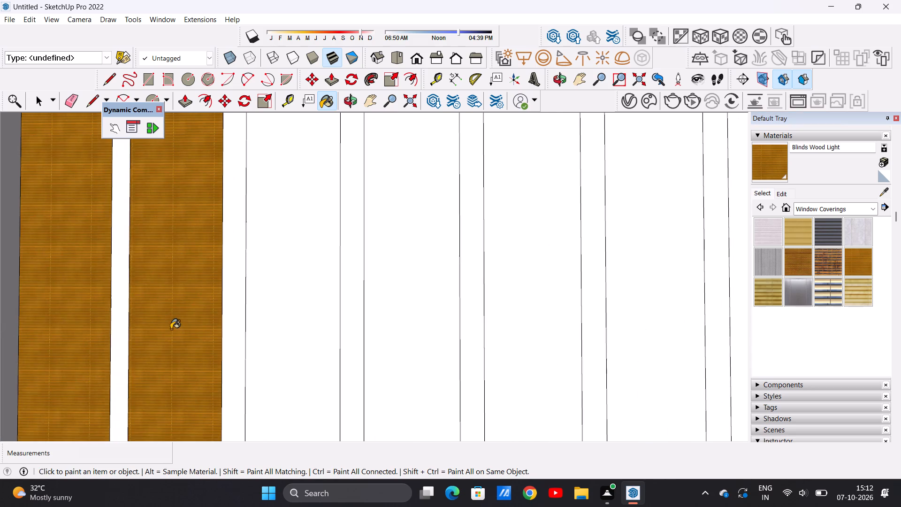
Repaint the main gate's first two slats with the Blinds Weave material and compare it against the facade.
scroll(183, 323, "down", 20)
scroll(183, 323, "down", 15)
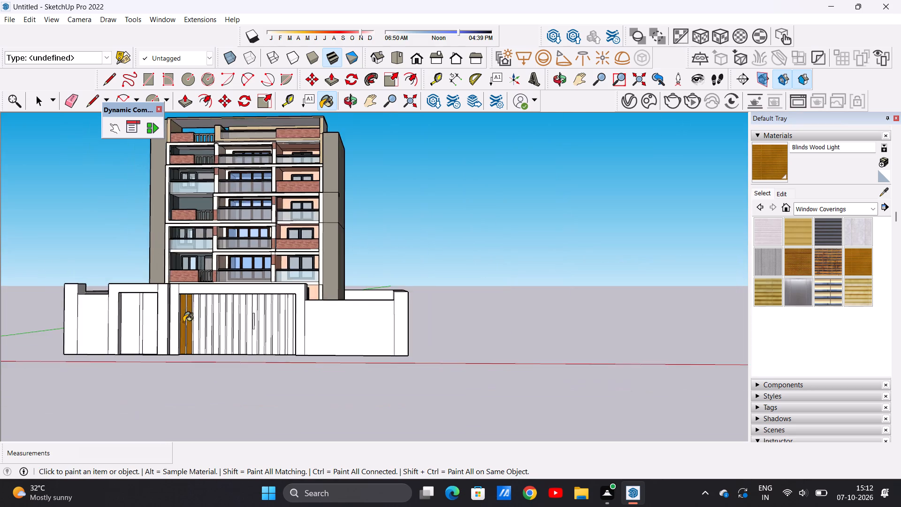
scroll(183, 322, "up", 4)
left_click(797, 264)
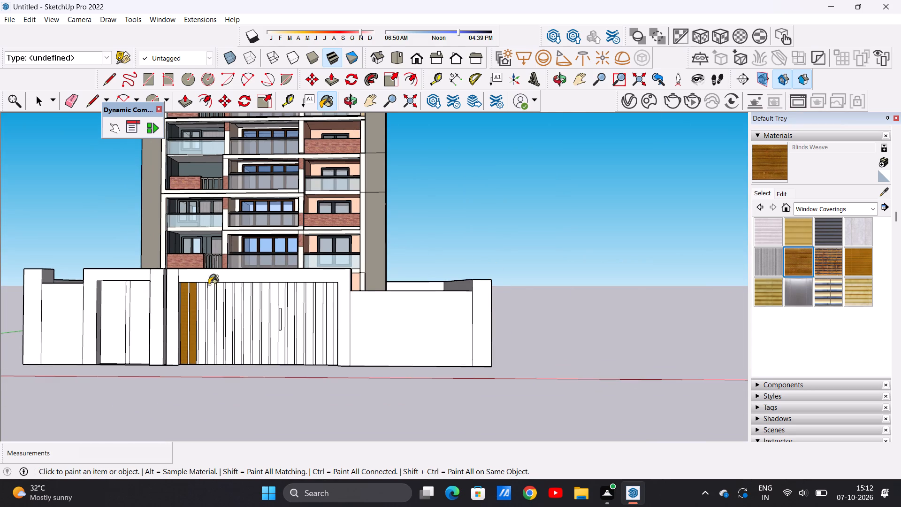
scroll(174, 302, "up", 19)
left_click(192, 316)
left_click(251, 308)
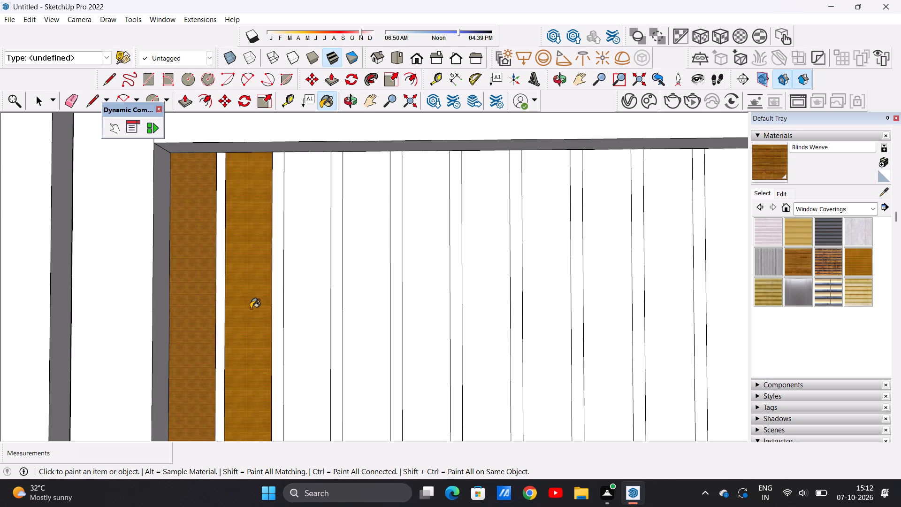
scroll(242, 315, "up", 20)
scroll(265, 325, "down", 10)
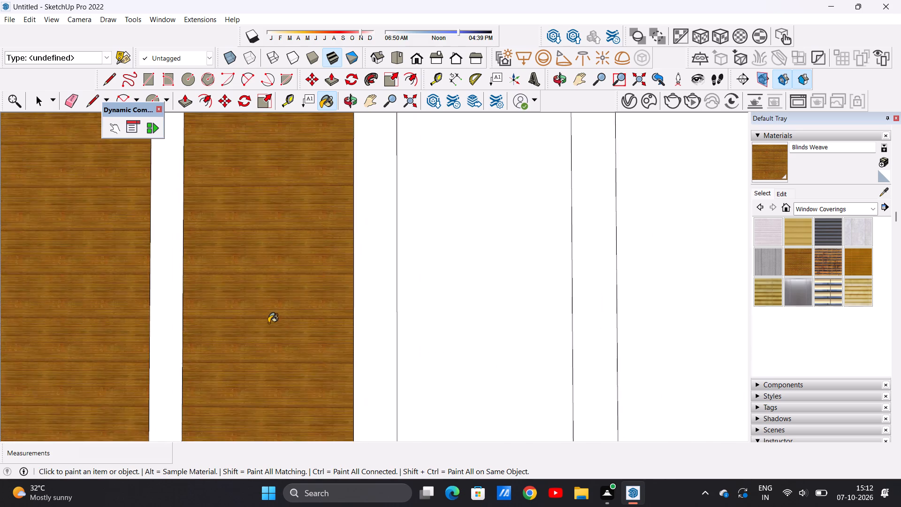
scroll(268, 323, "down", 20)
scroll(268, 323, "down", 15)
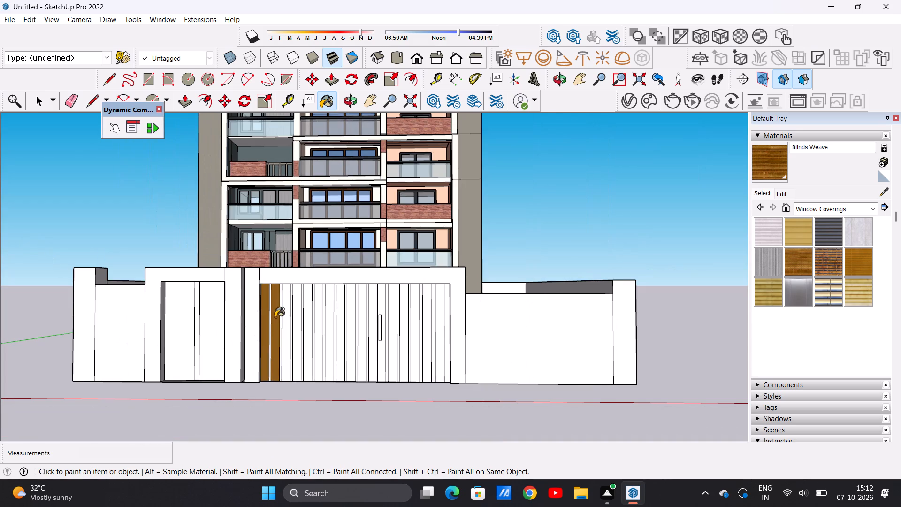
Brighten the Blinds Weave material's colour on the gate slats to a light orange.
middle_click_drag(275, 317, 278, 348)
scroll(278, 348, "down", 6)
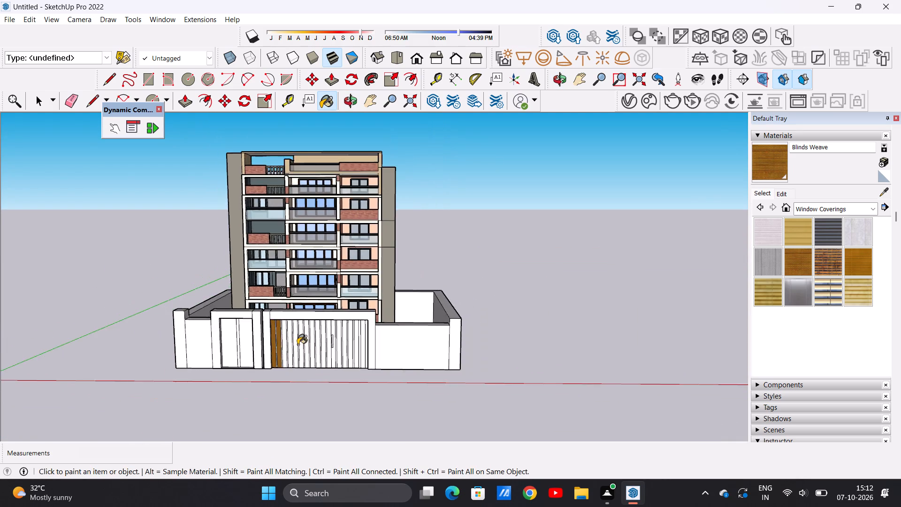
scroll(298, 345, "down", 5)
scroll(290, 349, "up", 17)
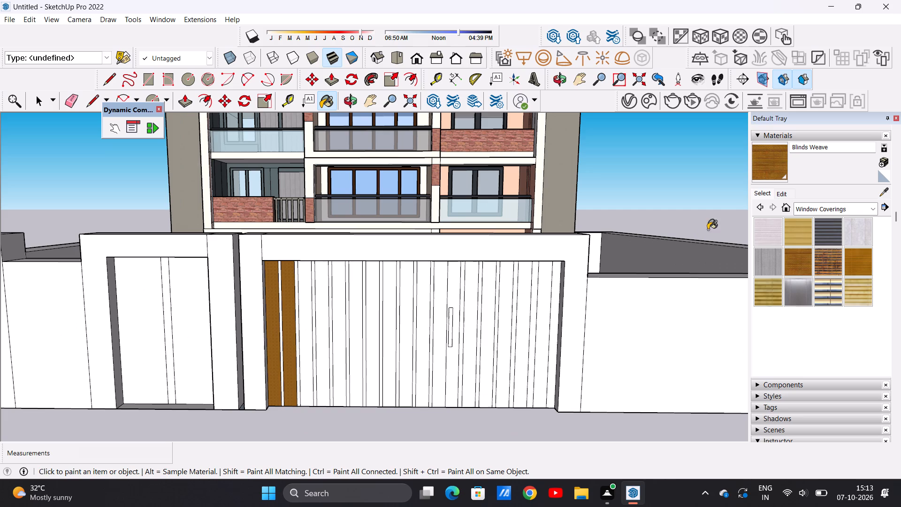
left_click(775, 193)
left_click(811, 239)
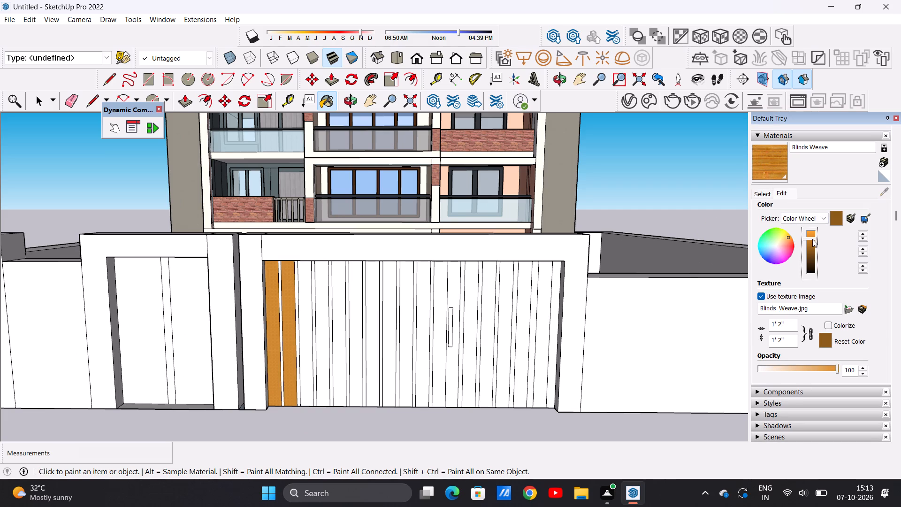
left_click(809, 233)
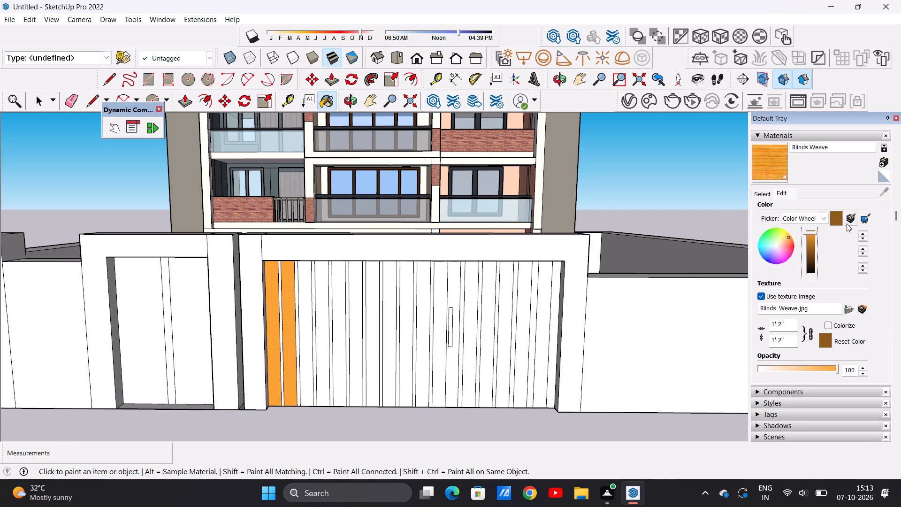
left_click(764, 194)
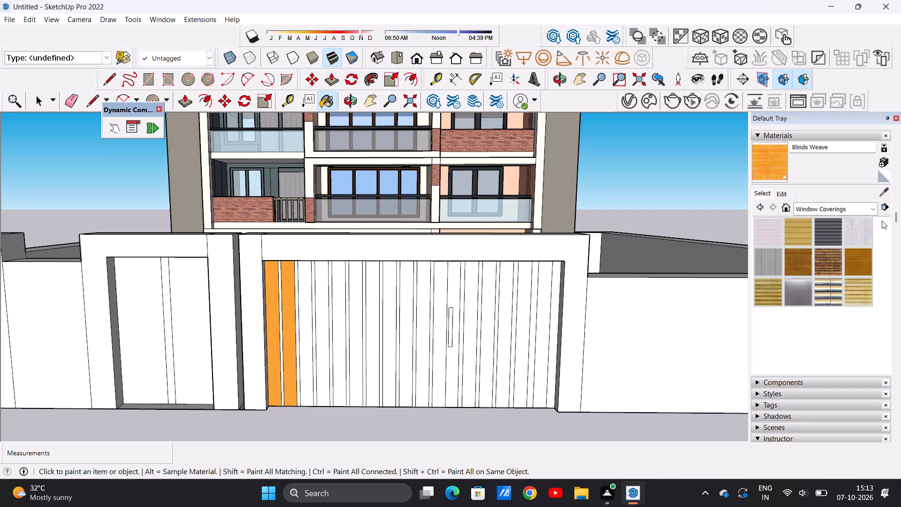
Paint the main gate's first three slats, starting nearest the small gate, with Wood Veneer 02 from the Wood collection.
left_click(873, 211)
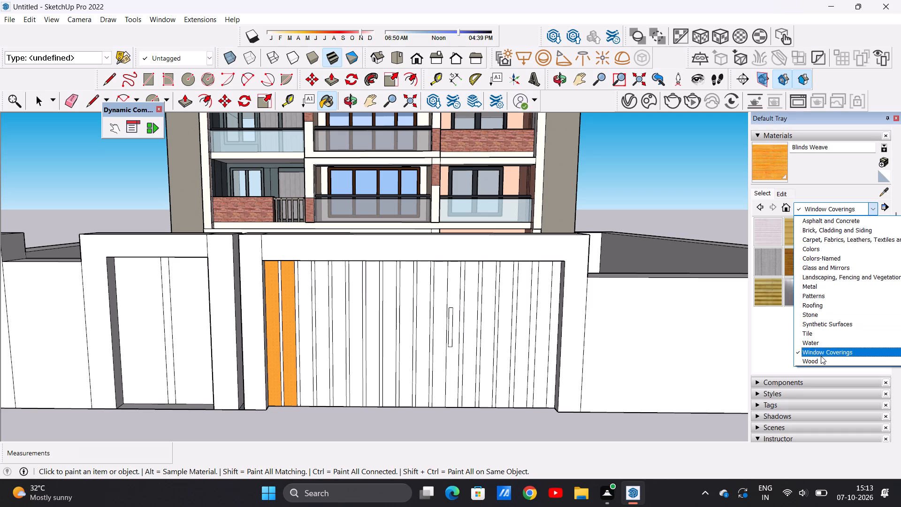
left_click(821, 358)
left_click(856, 293)
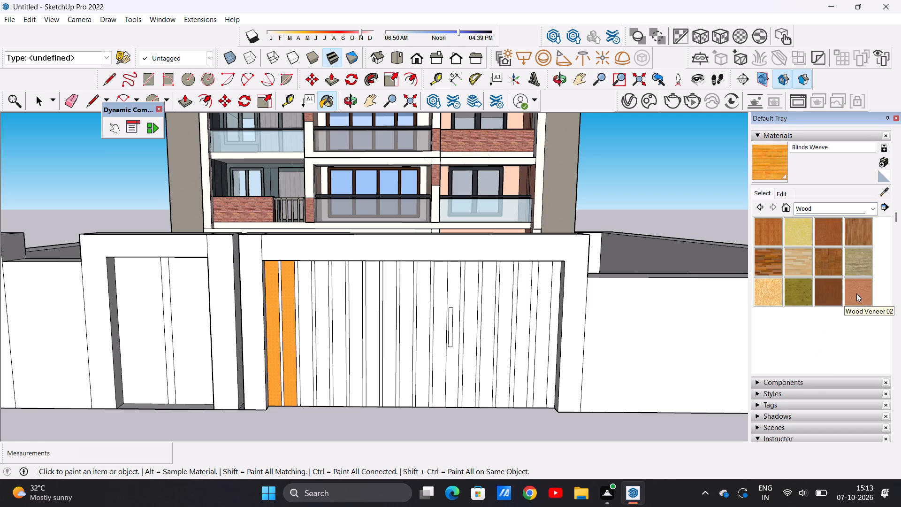
scroll(280, 309, "up", 10)
left_click(295, 302)
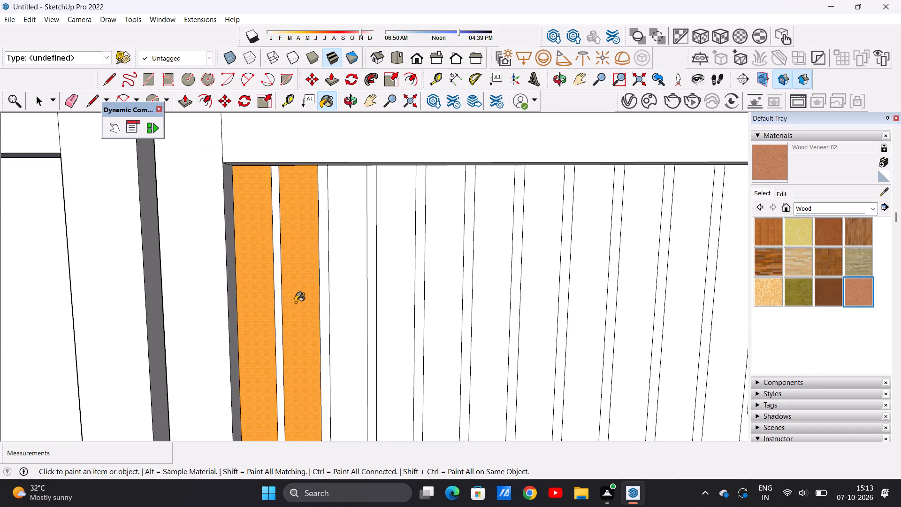
left_click(241, 311)
left_click(350, 311)
scroll(358, 305, "down", 4)
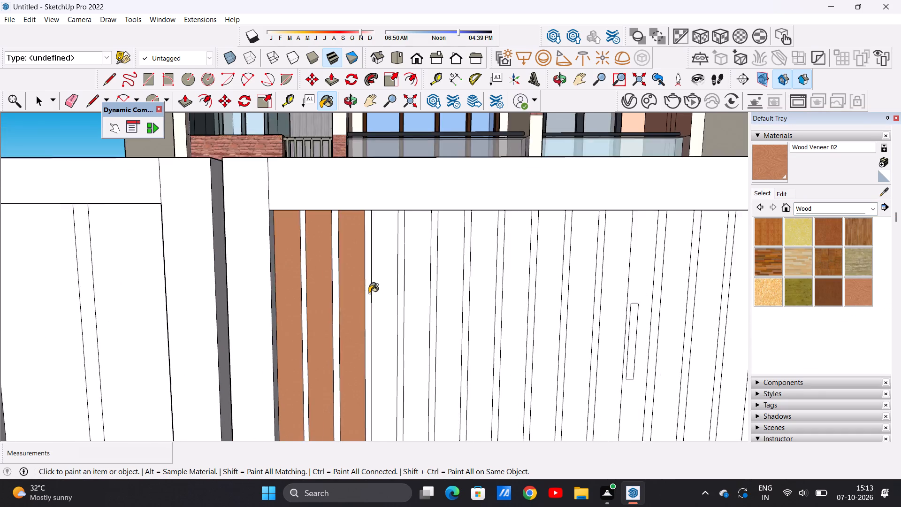
Paint the next five slats of the main gate, the fourth to the eighth, with Wood Veneer 02.
scroll(369, 293, "down", 2)
scroll(373, 295, "up", 1)
scroll(373, 295, "down", 10)
middle_click_drag(373, 299, 400, 300)
scroll(400, 300, "up", 12)
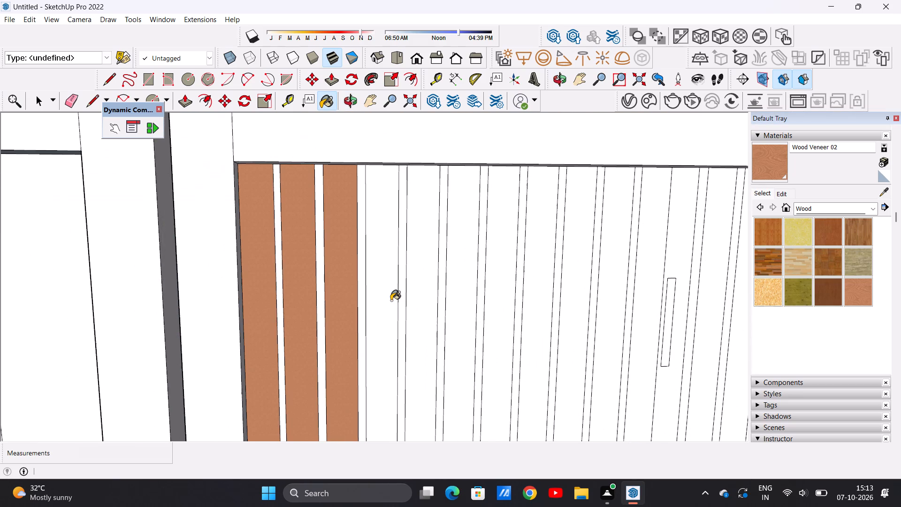
left_click(386, 303)
left_click(418, 301)
scroll(376, 301, "down", 4)
scroll(375, 299, "up", 1)
scroll(374, 299, "down", 6)
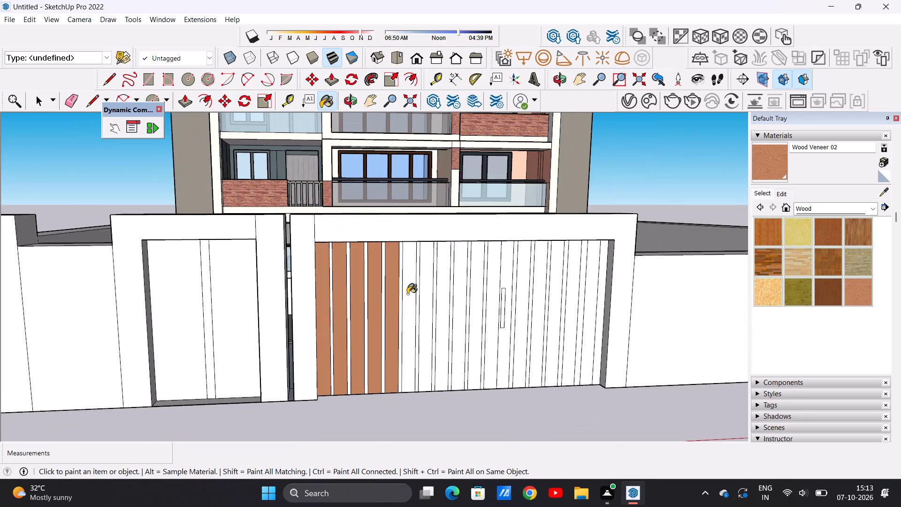
scroll(409, 294, "up", 7)
left_click(409, 299)
left_click(442, 301)
left_click(477, 302)
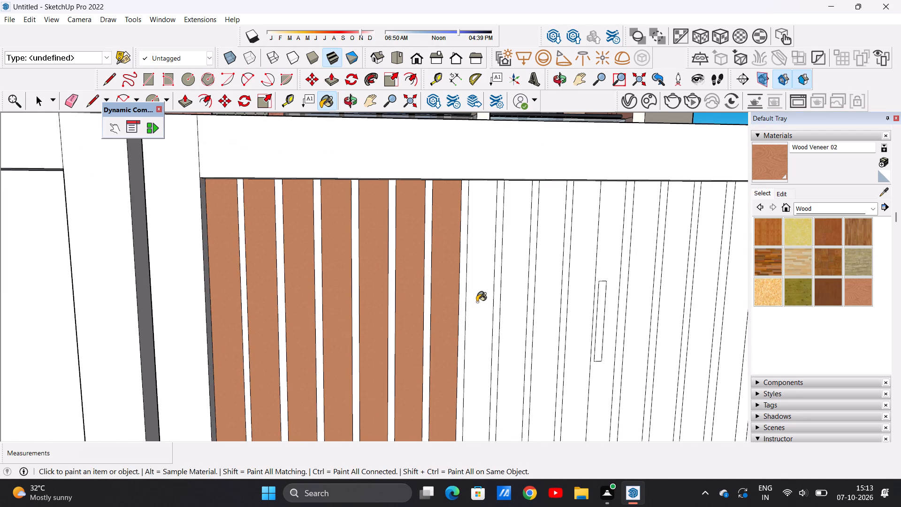
Paint the main gate's ninth to eleventh slats, up to the handle panel, with Wood Veneer 02.
scroll(402, 307, "down", 16)
scroll(451, 299, "up", 12)
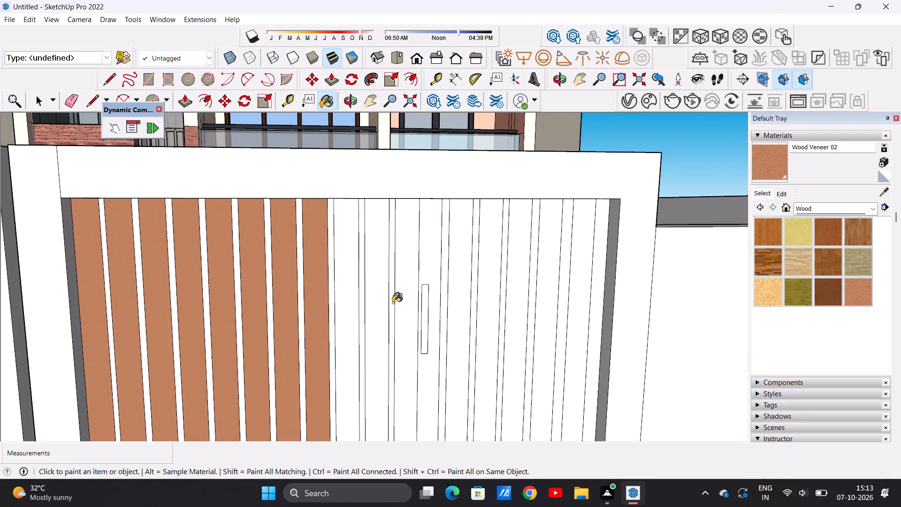
left_click(349, 307)
left_click(376, 307)
left_click(407, 304)
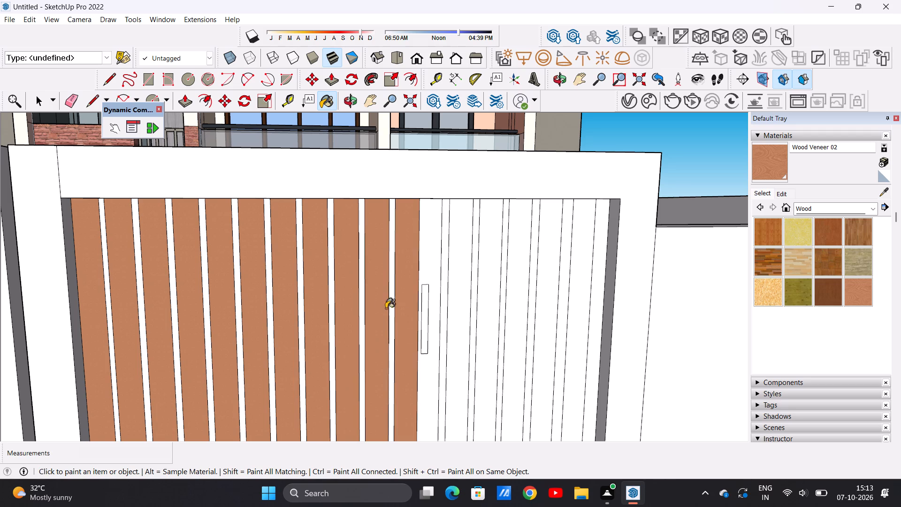
Paint the main gate's five slats beyond the handle panel with Wood Veneer 02.
scroll(375, 314, "down", 8)
scroll(413, 310, "up", 11)
left_click(400, 320)
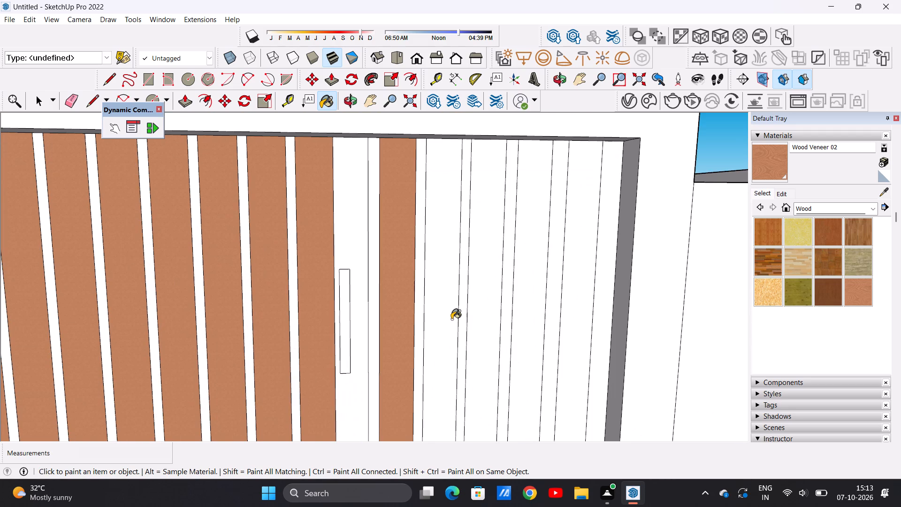
left_click(438, 322)
left_click(485, 320)
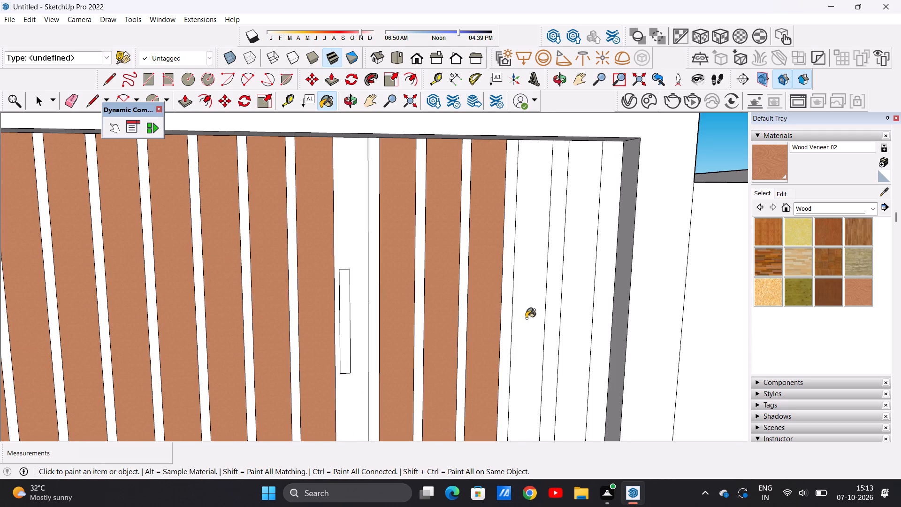
left_click(529, 318)
left_click(580, 315)
Examine the main gate's wood slats up close and from afar against the building facade.
scroll(459, 323, "down", 8)
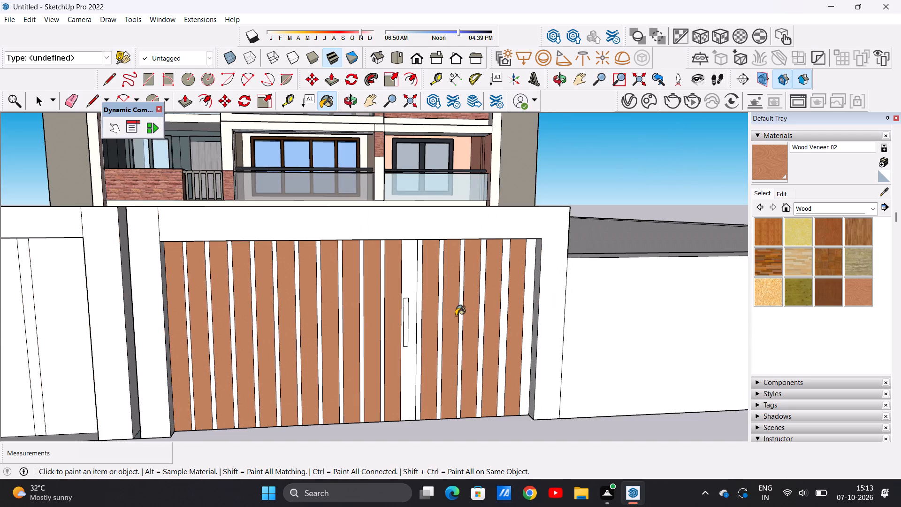
scroll(456, 313, "down", 11)
middle_click_drag(459, 375, 450, 353)
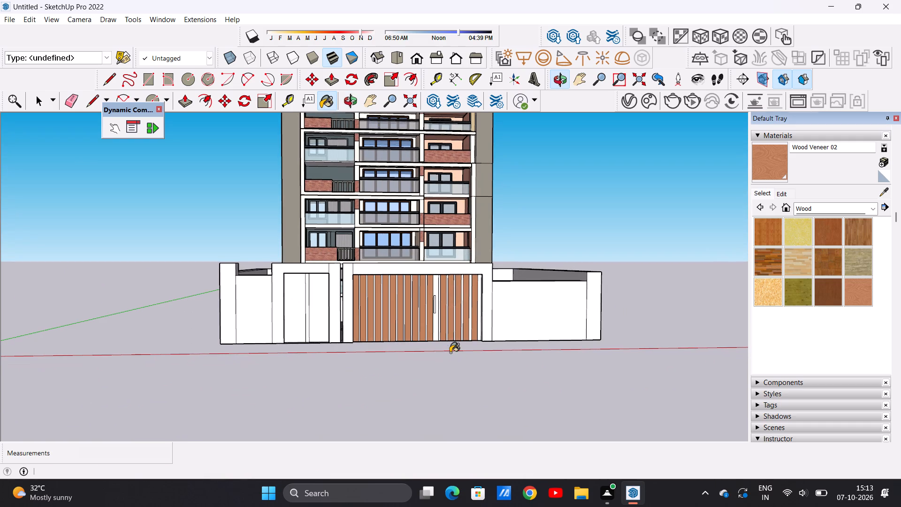
scroll(464, 293, "up", 6)
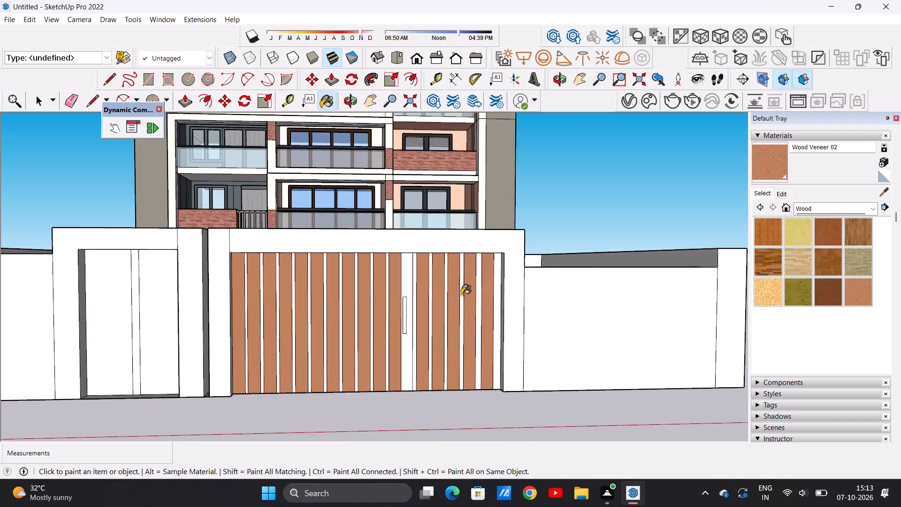
scroll(461, 295, "up", 9)
scroll(438, 311, "down", 6)
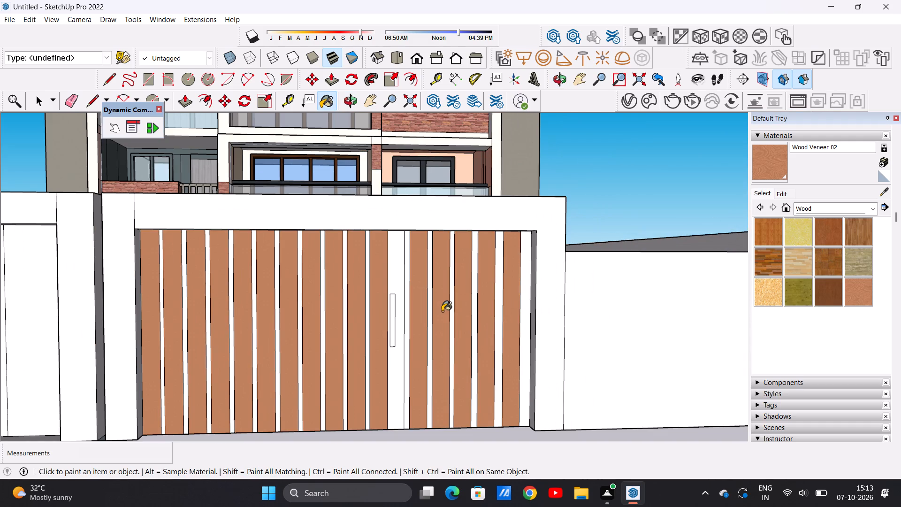
scroll(365, 324, "down", 5)
scroll(409, 313, "up", 3)
scroll(403, 315, "down", 1)
scroll(402, 315, "up", 8)
scroll(389, 317, "down", 18)
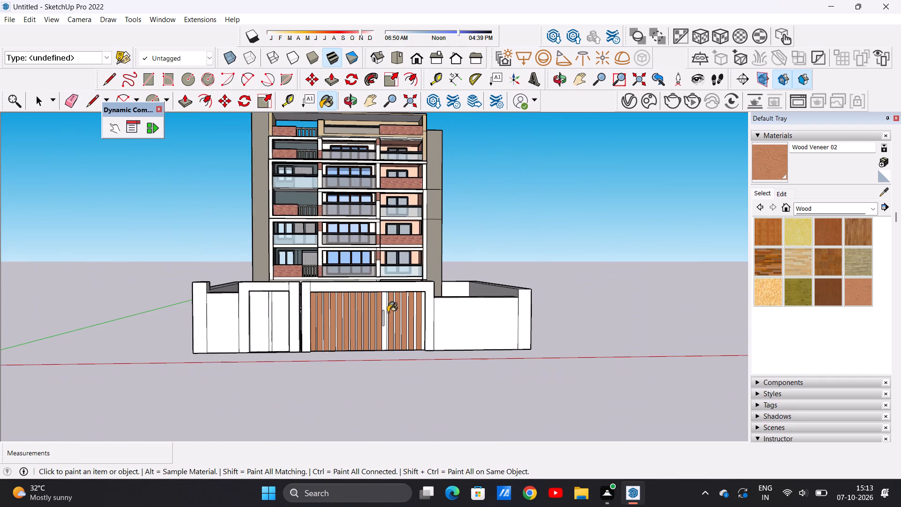
scroll(440, 314, "up", 9)
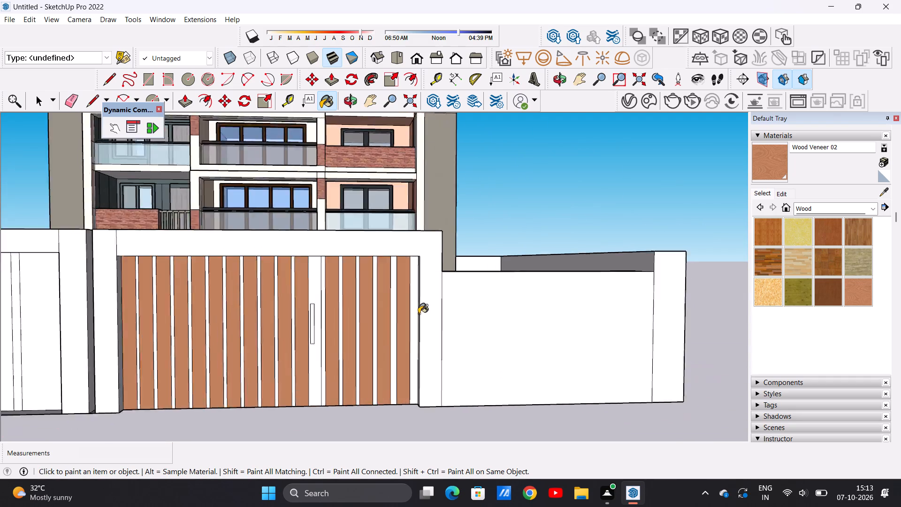
scroll(419, 314, "up", 3)
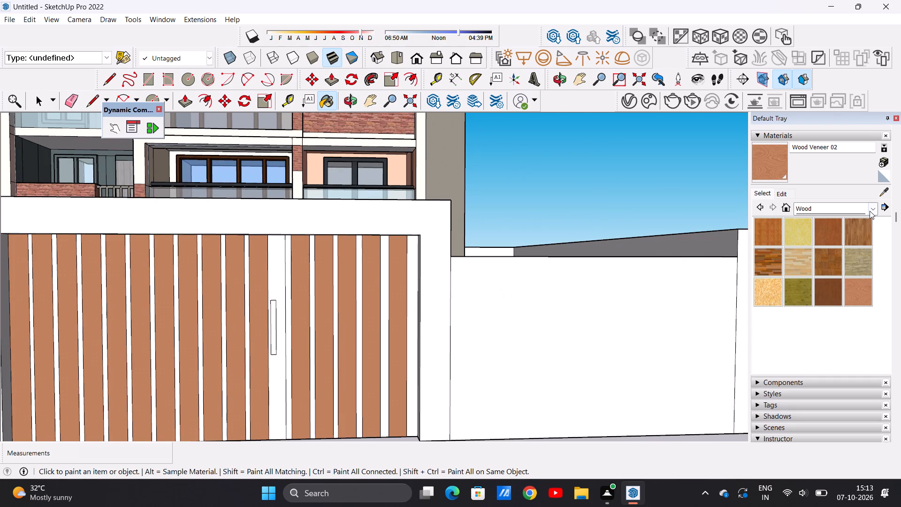
Paint the main gate's end strip farthest from the small gate and the two nearest gaps with Formica Speckled Grey from Synthetic Surfaces.
left_click(870, 210)
left_click(860, 325)
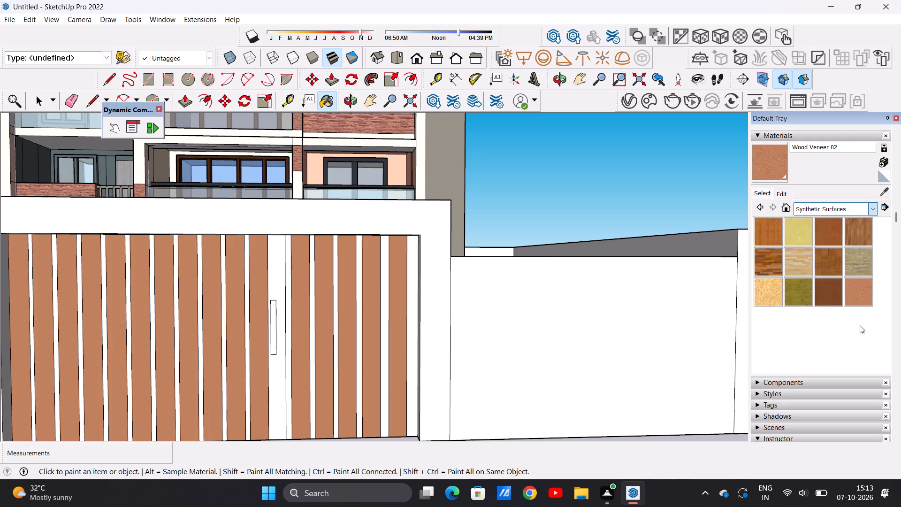
left_click(858, 234)
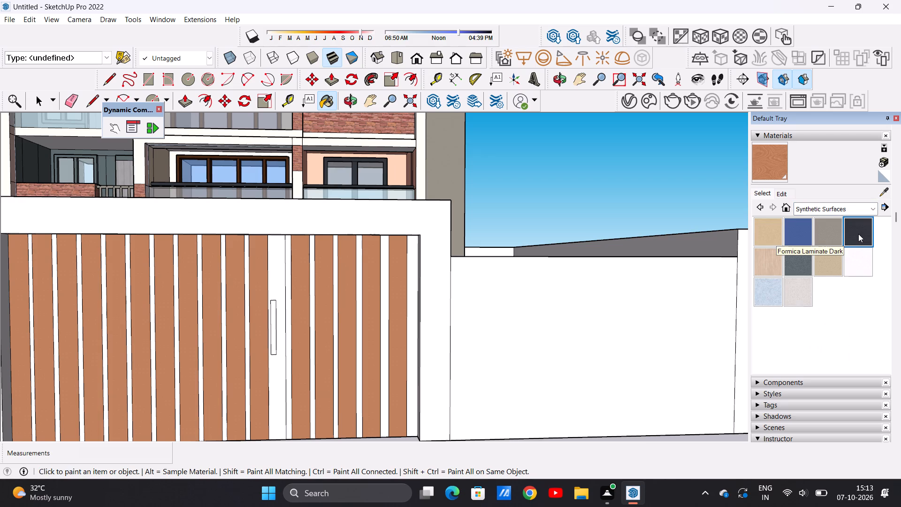
left_click(800, 259)
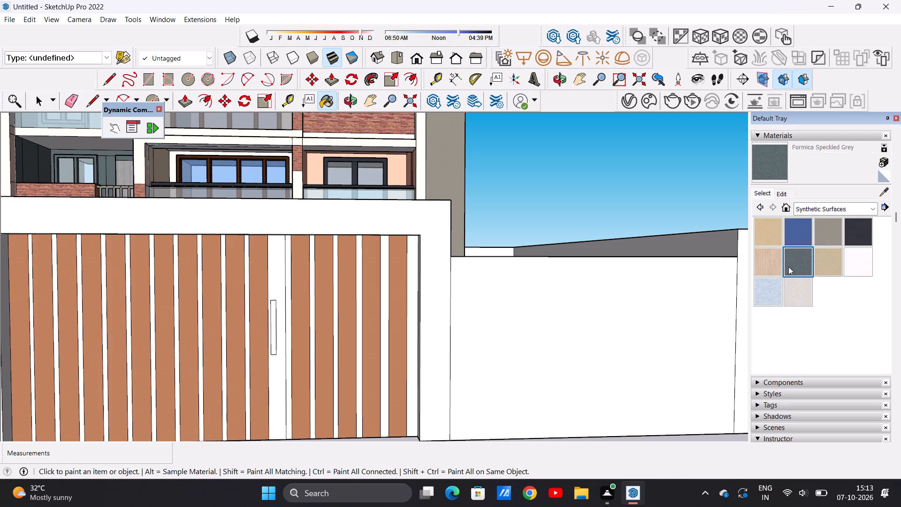
scroll(408, 375, "up", 6)
left_click(415, 345)
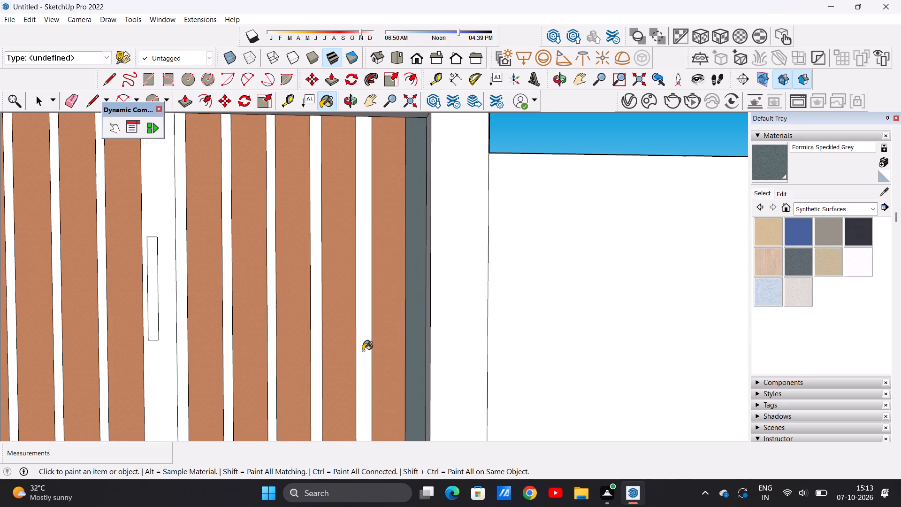
left_click(363, 351)
left_click(315, 361)
Paint the three remaining strips between the slats and the handle panel, on the side away from the small gate, with Formica Speckled Grey.
scroll(371, 349, "down", 11)
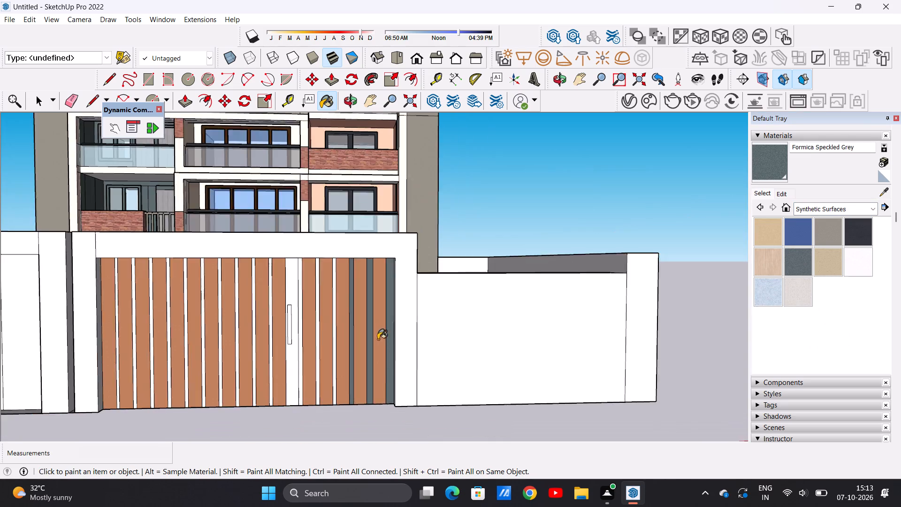
scroll(378, 339, "down", 3)
scroll(353, 334, "up", 12)
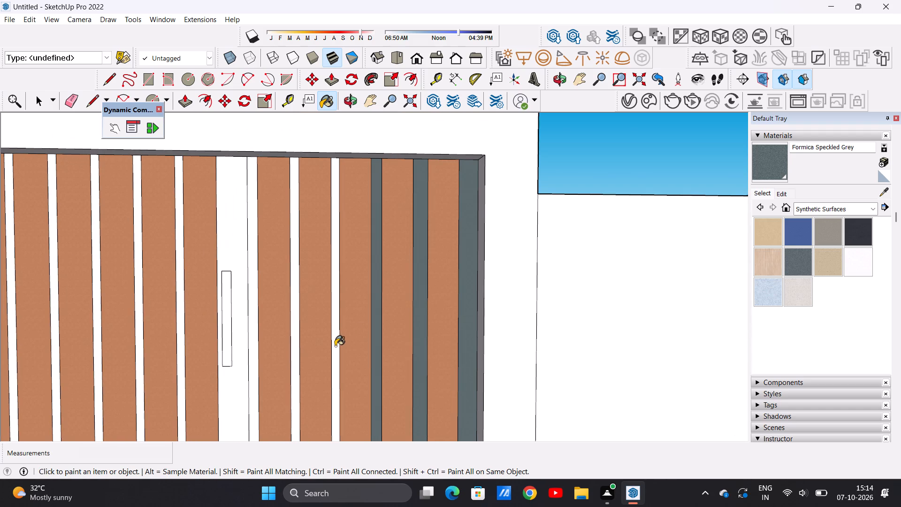
left_click(335, 346)
left_click(293, 358)
scroll(341, 347, "down", 11)
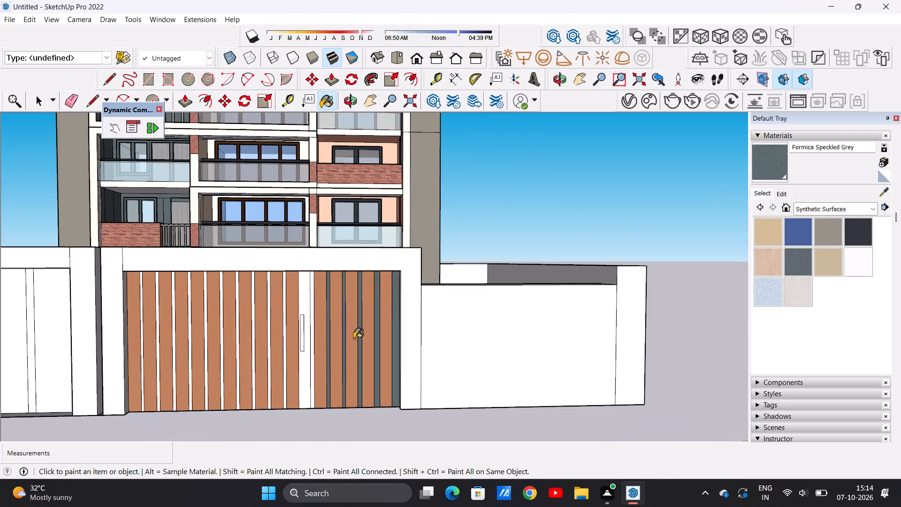
scroll(317, 333, "up", 1)
scroll(317, 333, "down", 1)
scroll(317, 333, "up", 8)
left_click(307, 339)
Paint the first four gaps between slats on the small-gate side of the handle panel with Formica Speckled Grey.
scroll(325, 335, "down", 5)
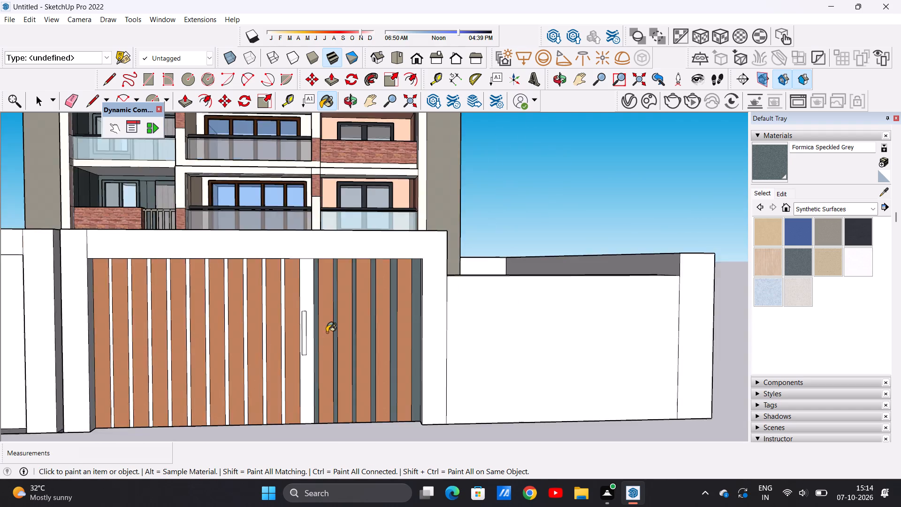
scroll(327, 332, "down", 6)
scroll(307, 331, "up", 13)
left_click(291, 331)
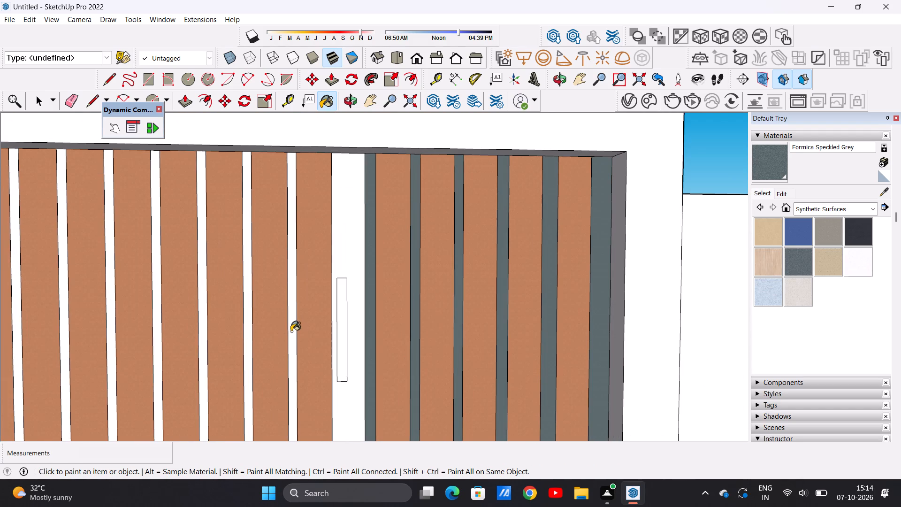
left_click(247, 347)
scroll(332, 345, "down", 8)
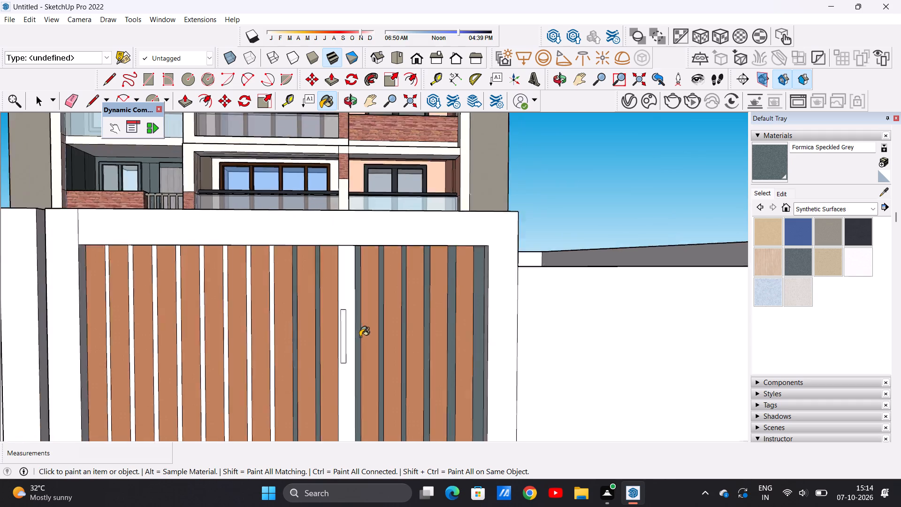
scroll(360, 337, "down", 8)
scroll(321, 350, "up", 17)
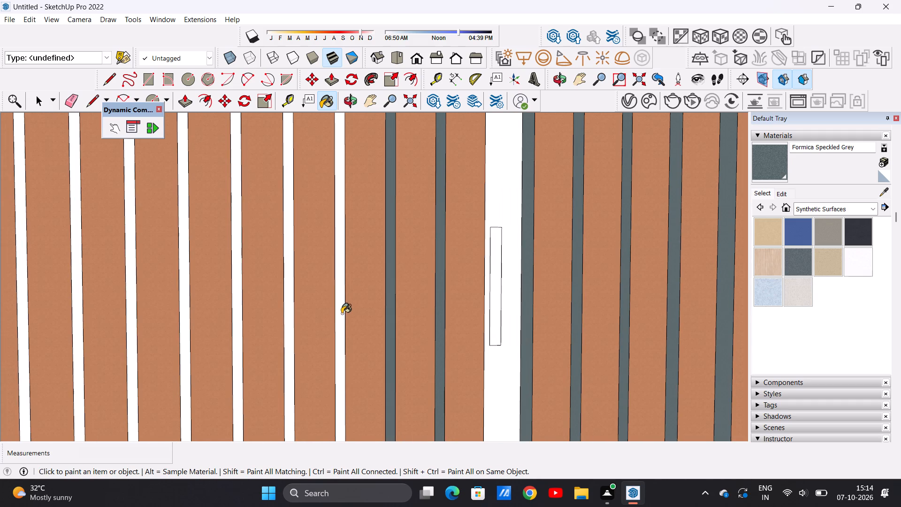
left_click(342, 314)
left_click(287, 329)
Paint the next four gaps between the slats, continuing toward the small gate, with Formica Speckled Grey.
scroll(386, 307, "down", 5)
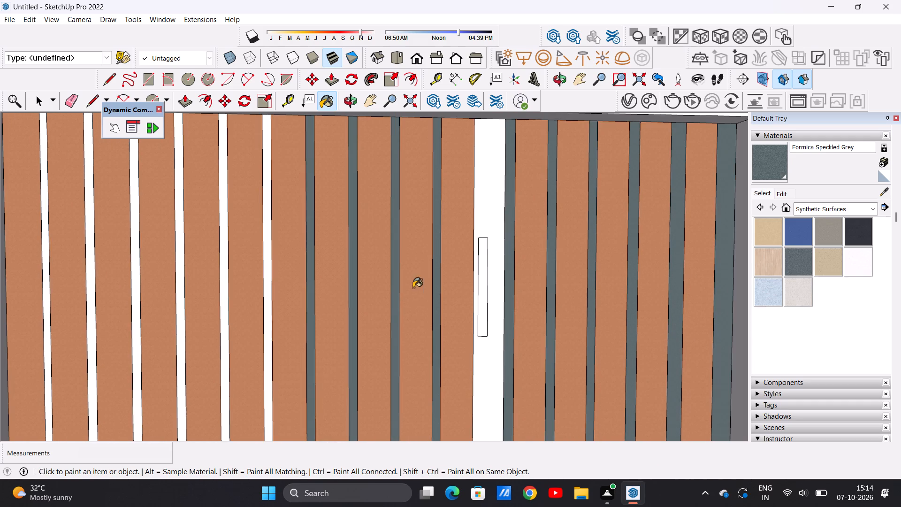
scroll(277, 295, "down", 11)
scroll(276, 301, "up", 13)
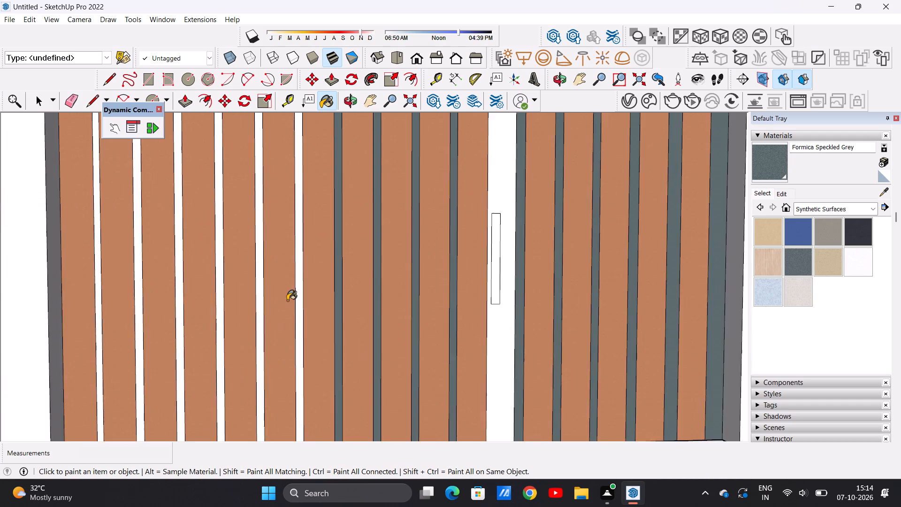
scroll(287, 300, "up", 4)
left_click(308, 284)
left_click(240, 308)
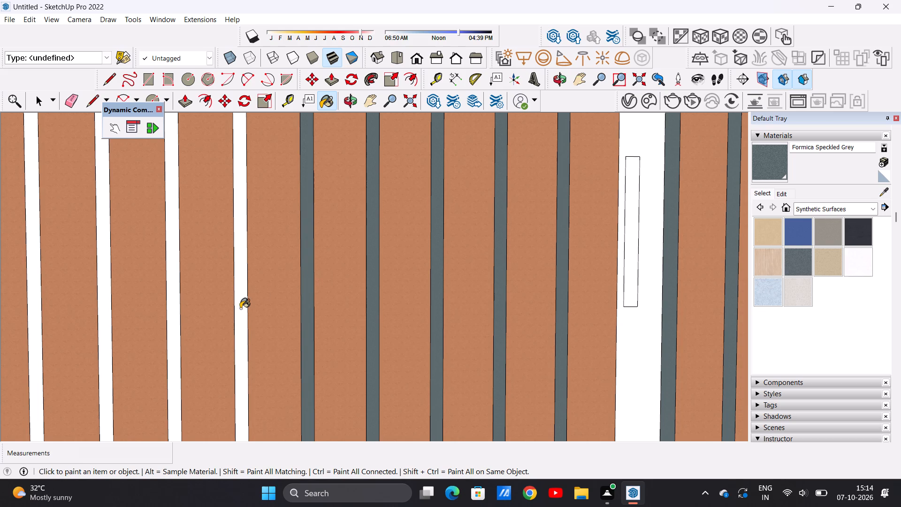
scroll(358, 311, "down", 14)
scroll(344, 295, "up", 13)
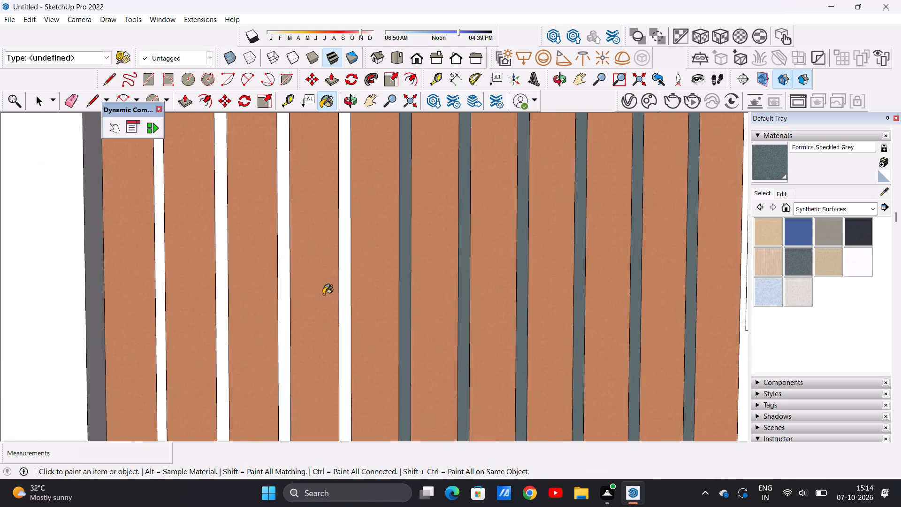
scroll(323, 294, "up", 4)
left_click(353, 278)
left_click(251, 301)
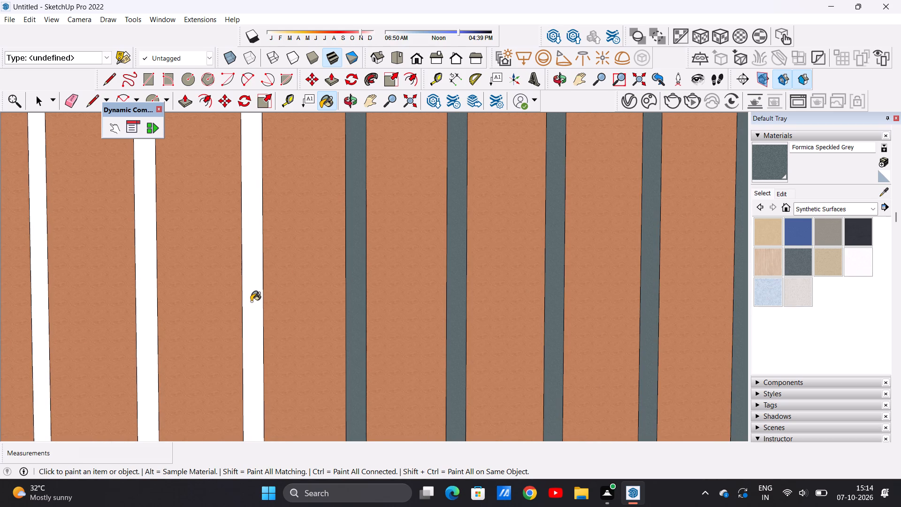
Paint the last two gaps between the main gate's slats, nearest the small gate, with Formica Speckled Grey.
scroll(262, 309, "down", 20)
scroll(262, 309, "down", 5)
scroll(245, 294, "up", 8)
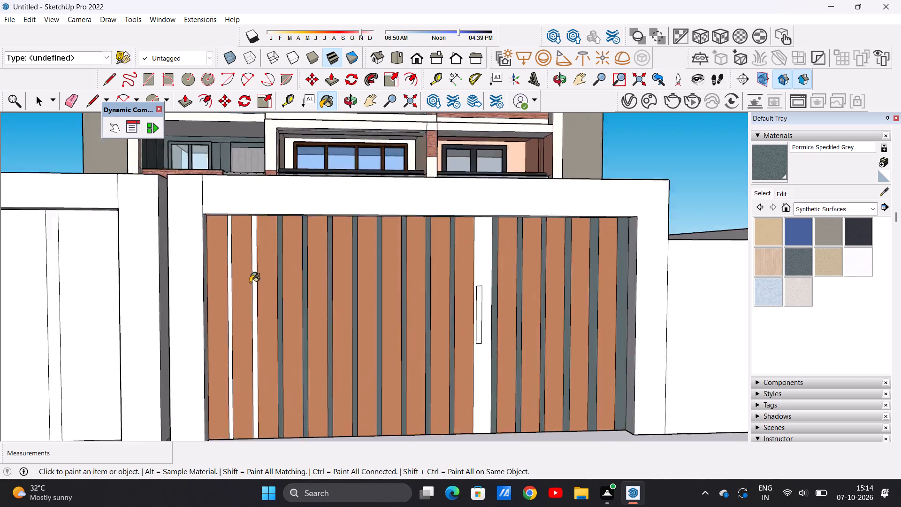
scroll(250, 283, "up", 11)
left_click(251, 305)
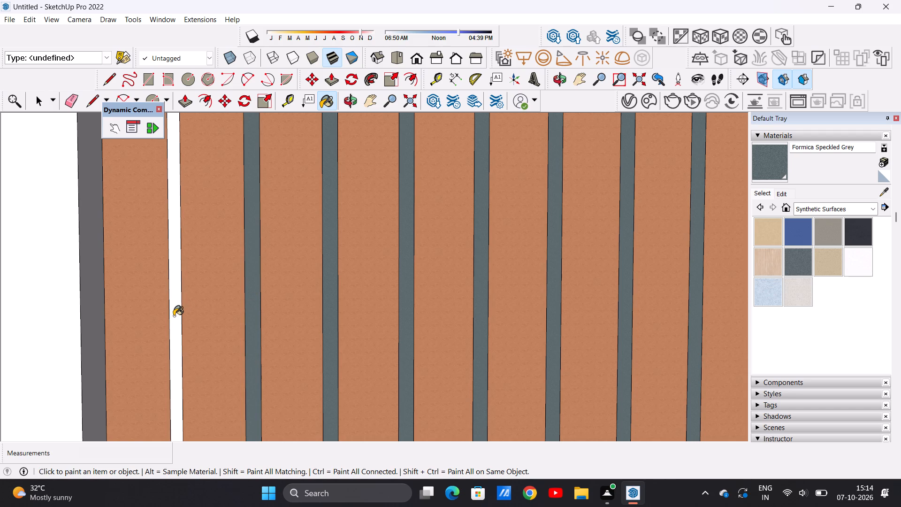
left_click(174, 316)
Examine the main gate's wood and grey scheme from several angles together with the compound wall and building.
scroll(233, 313, "down", 20)
scroll(233, 313, "down", 6)
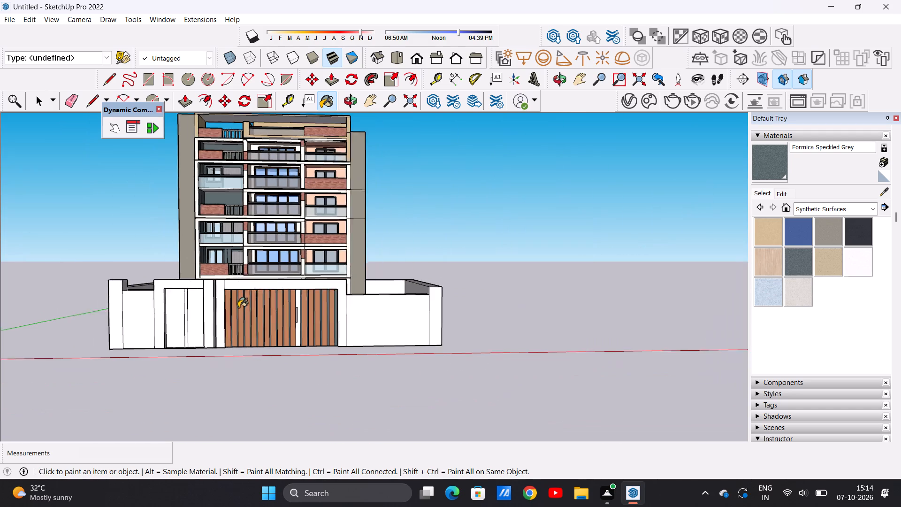
scroll(238, 307, "down", 2)
middle_click_drag(307, 323, 296, 261)
scroll(251, 275, "up", 12)
scroll(248, 290, "down", 1)
scroll(247, 291, "up", 2)
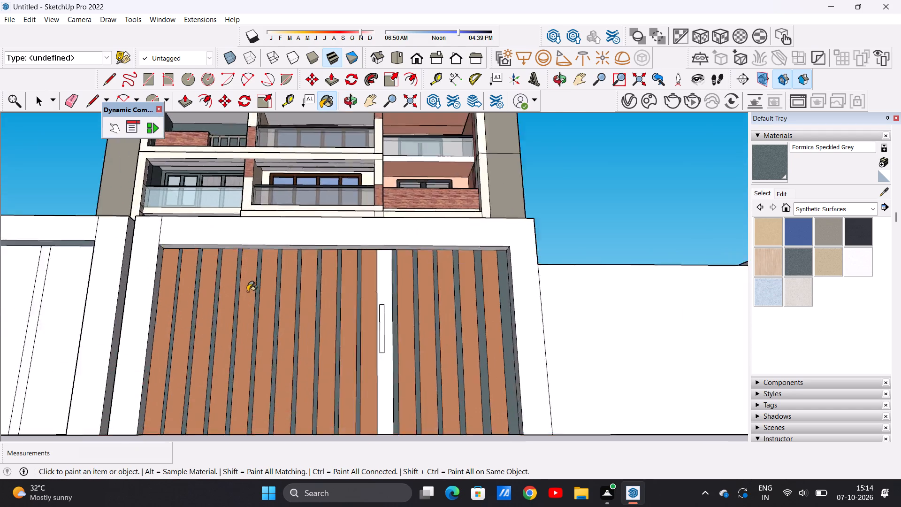
scroll(247, 292, "up", 2)
middle_click_drag(251, 300, 252, 345)
scroll(261, 342, "down", 13)
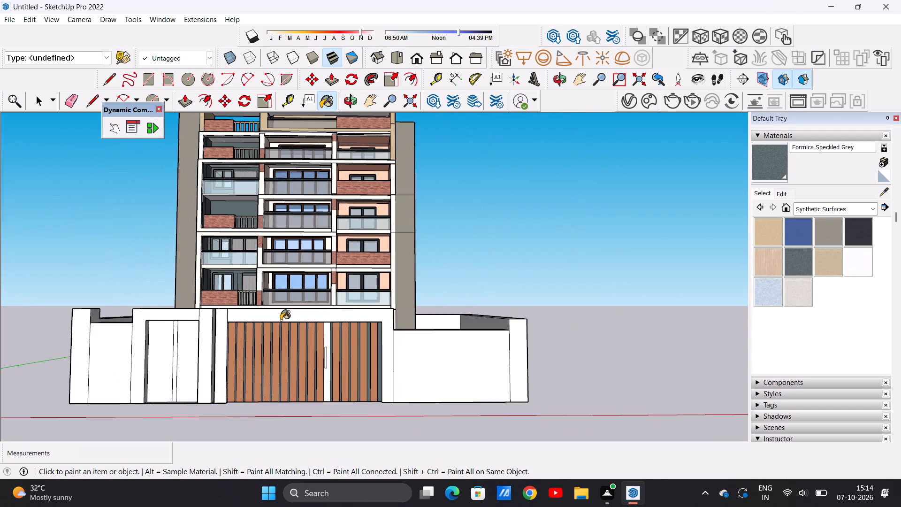
scroll(281, 320, "down", 2)
Paint the plain panel around the main gate's handle with Formica Beige from Synthetic Surfaces.
scroll(309, 348, "up", 20)
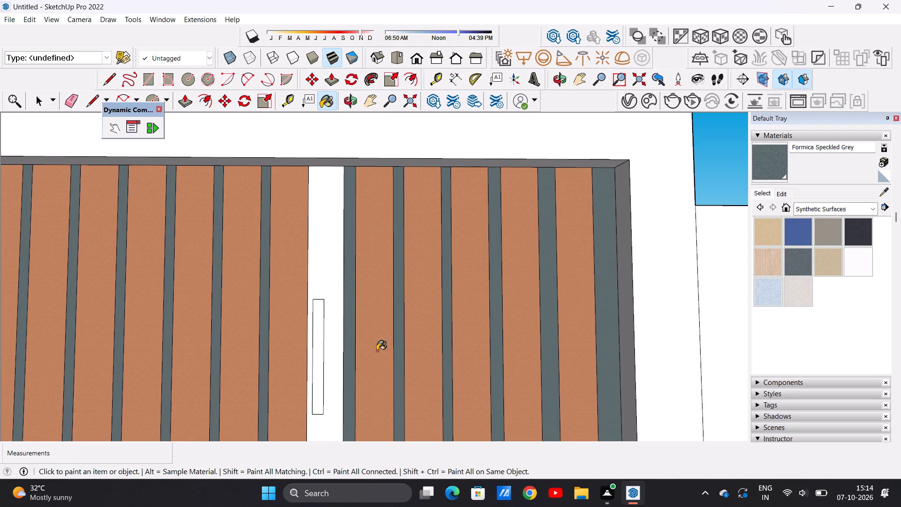
left_click(759, 240)
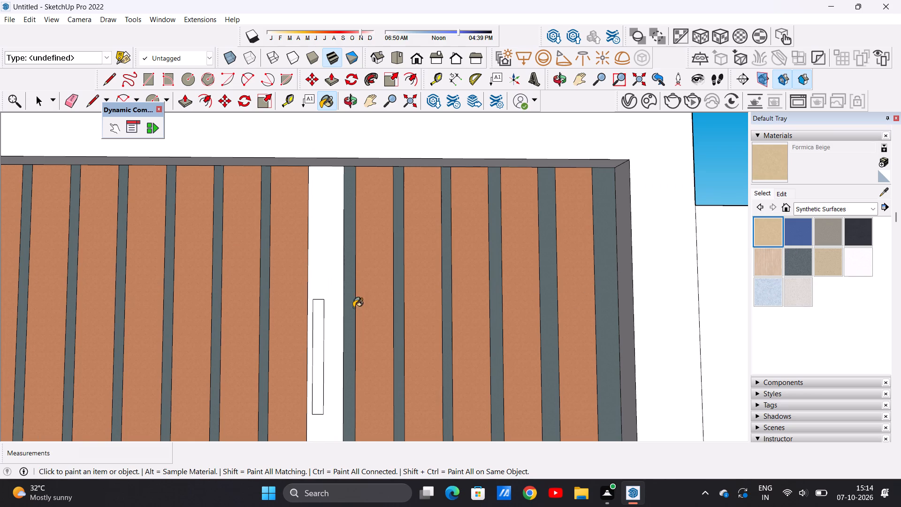
left_click(337, 299)
scroll(337, 299, "down", 11)
scroll(330, 355, "up", 1)
scroll(330, 355, "down", 1)
scroll(330, 355, "up", 2)
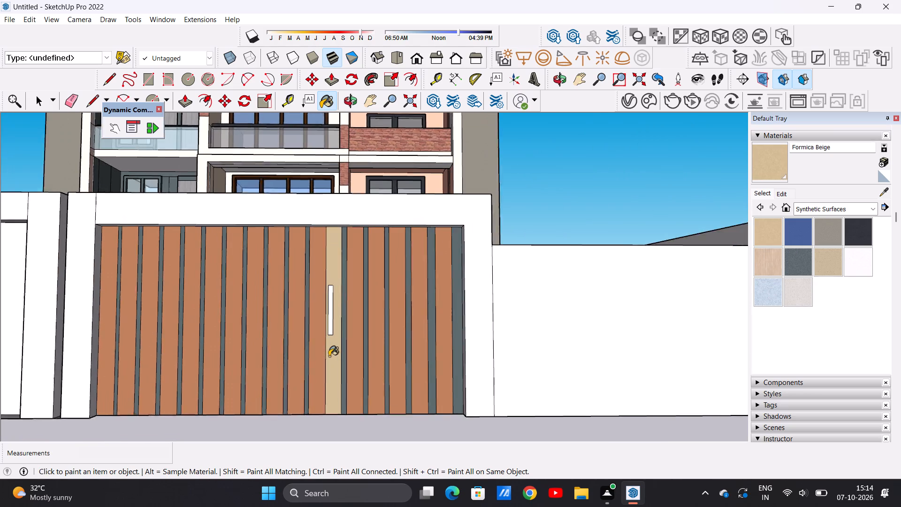
Delete the white handle strip from the main gate's beige panel.
scroll(329, 356, "up", 4)
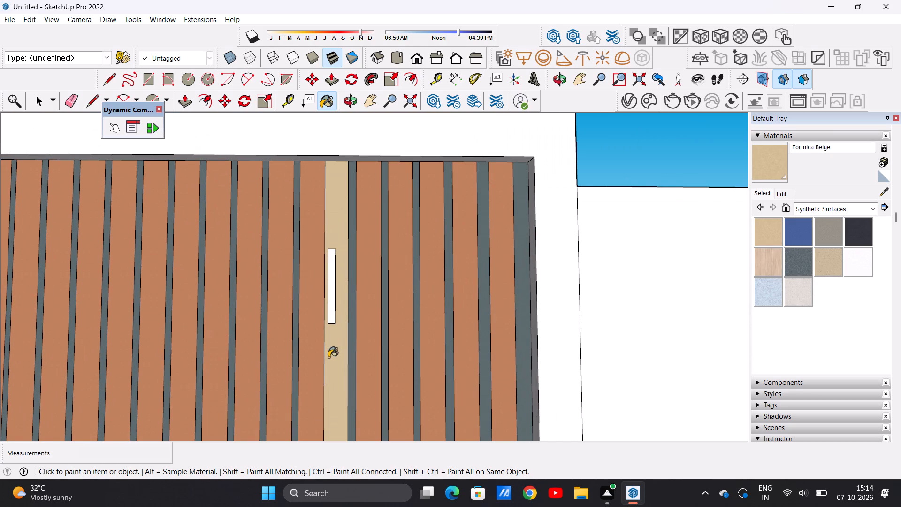
scroll(328, 357, "down", 7)
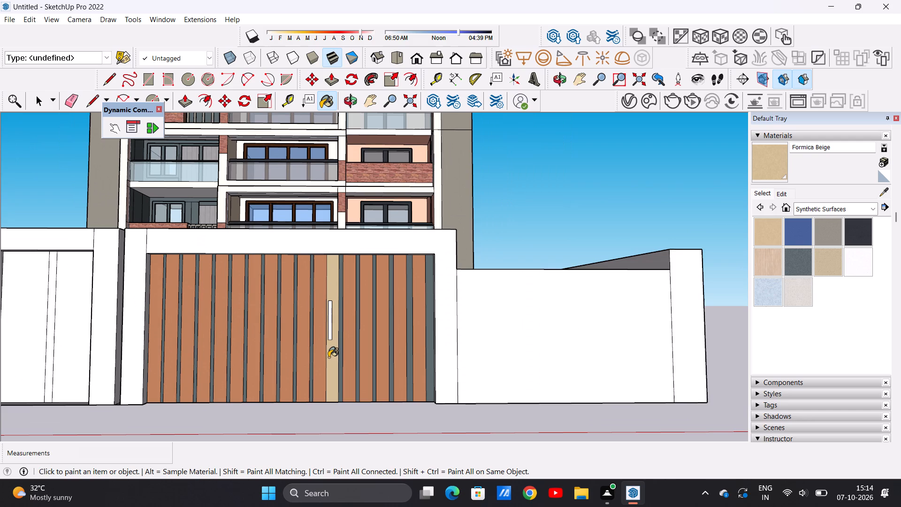
scroll(339, 312, "up", 16)
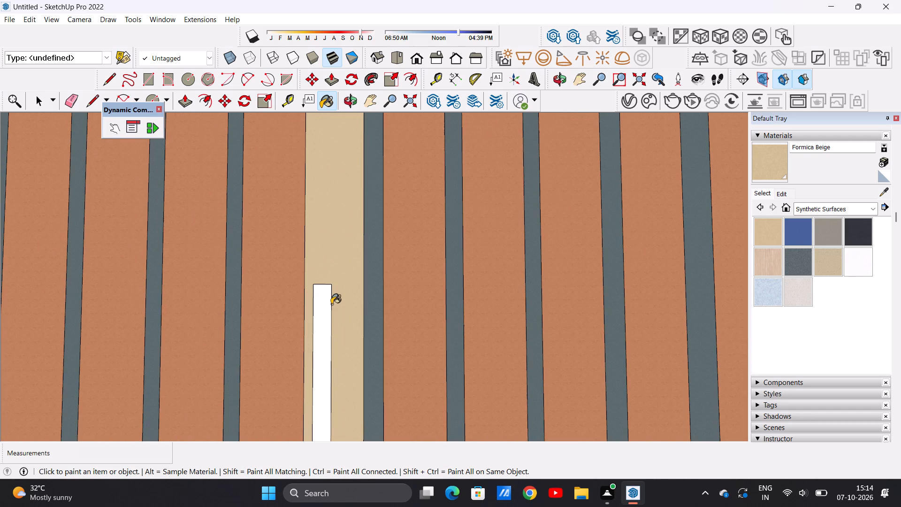
key("space")
left_click(327, 320)
left_click(327, 320)
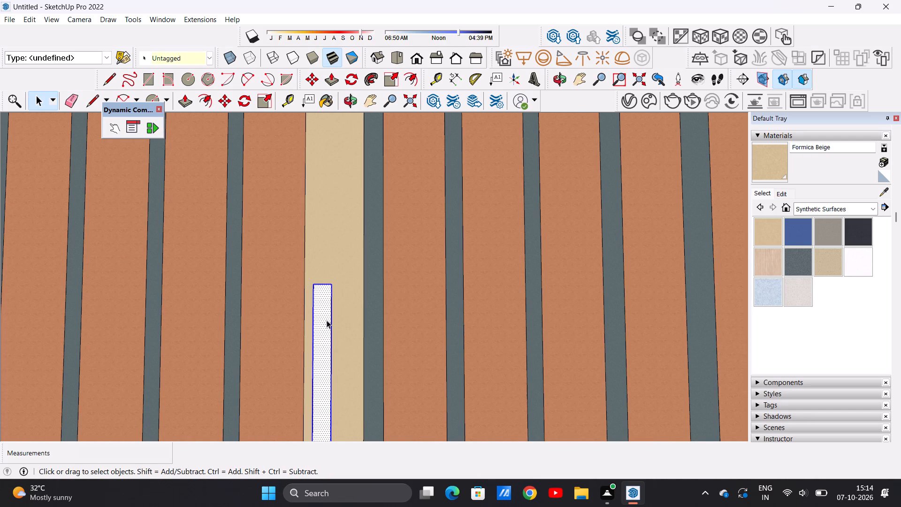
key("Delete")
Draw a tall, narrow handle rectangle about 17' 2" by 1' on the main gate's beige panel, near its edge away from the dark gap.
scroll(327, 309, "down", 3)
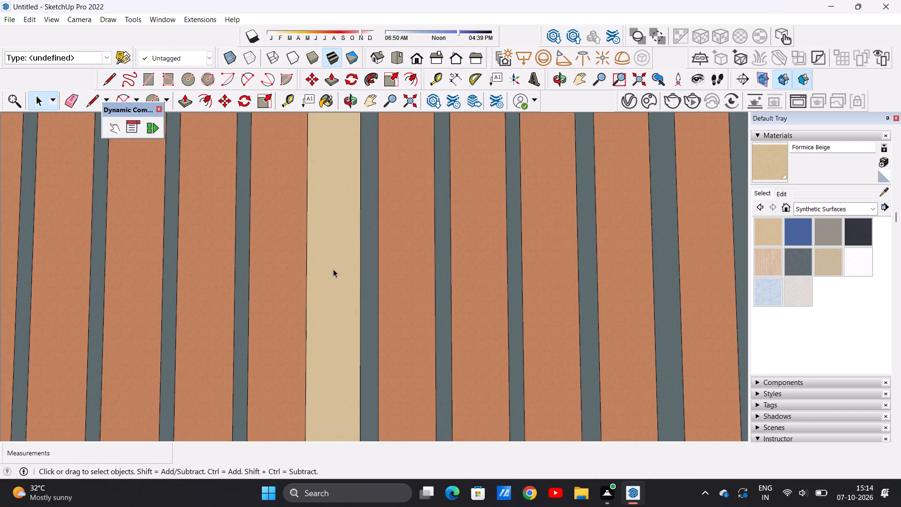
scroll(333, 269, "down", 5)
middle_click_drag(332, 296, 328, 322)
scroll(338, 284, "down", 12)
scroll(339, 353, "up", 6)
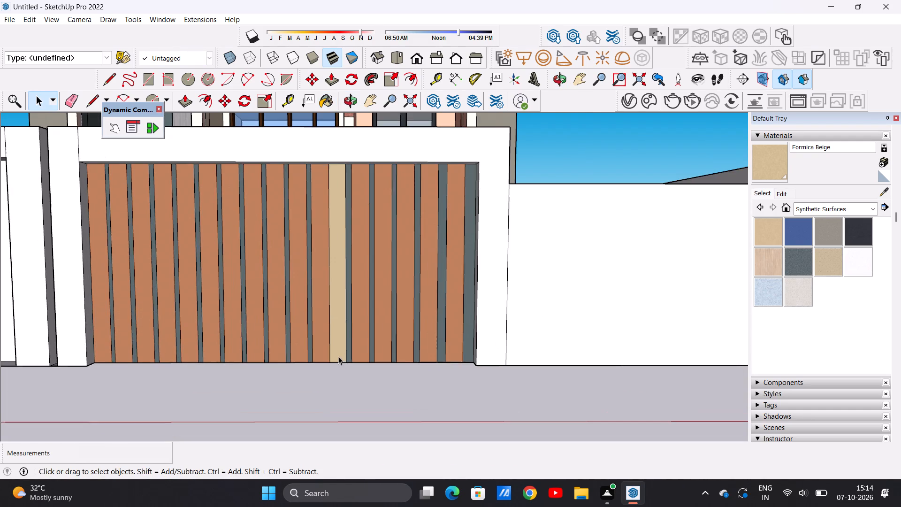
scroll(346, 234, "up", 7)
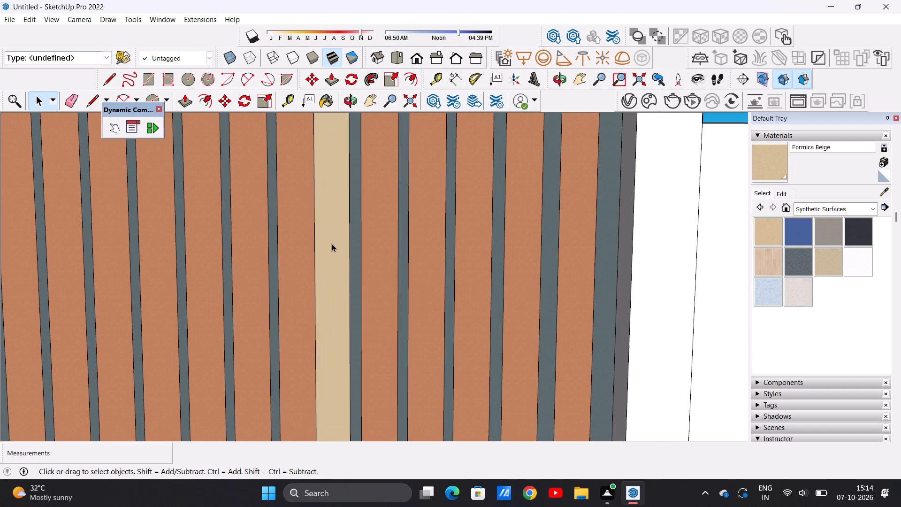
key("r")
left_click(320, 228)
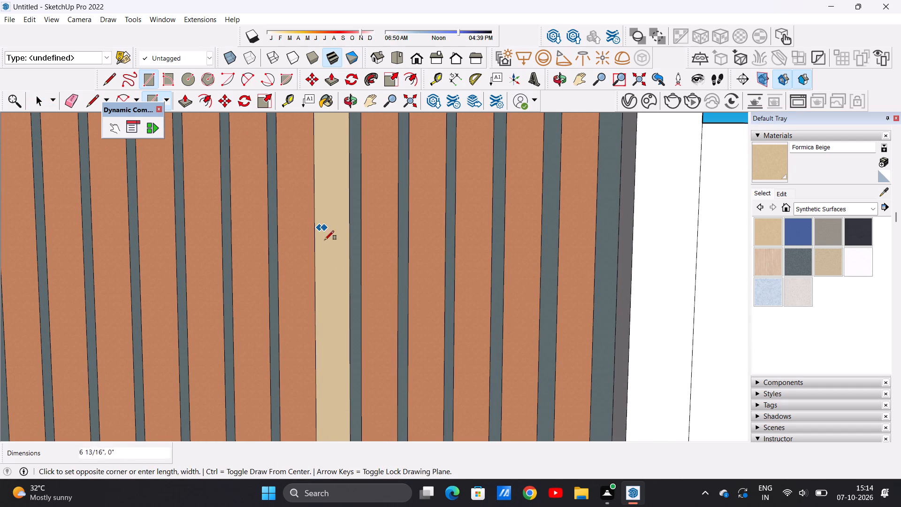
left_click(328, 366)
key("space")
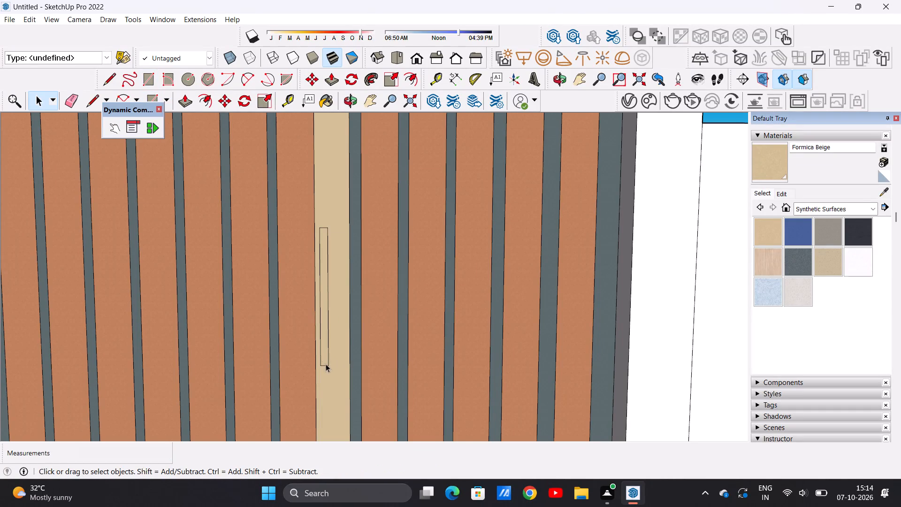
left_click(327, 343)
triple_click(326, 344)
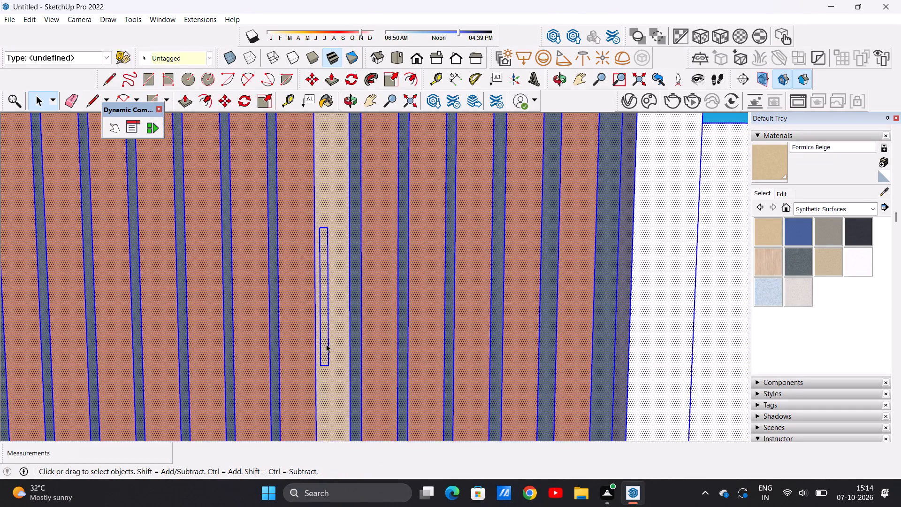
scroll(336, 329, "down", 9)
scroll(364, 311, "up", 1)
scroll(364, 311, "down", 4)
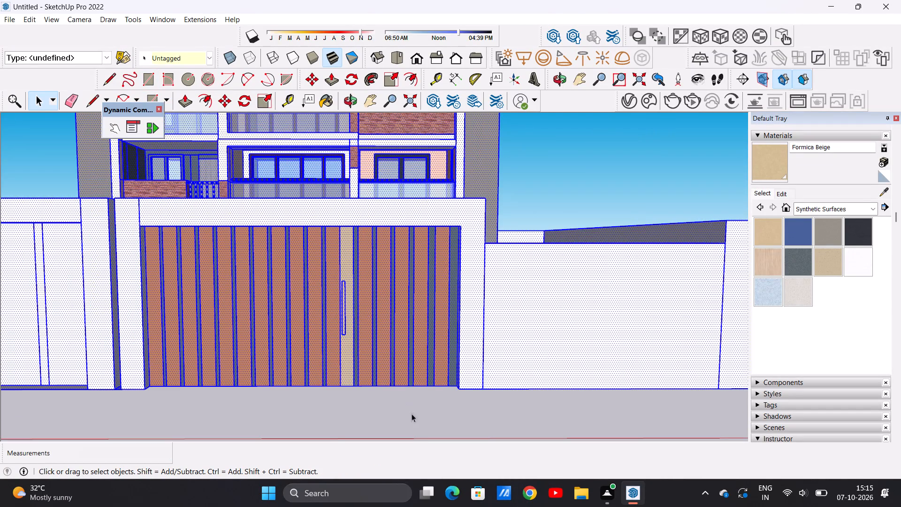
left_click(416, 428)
Copy the handle rectangle about 1' 10" sideways across the beige panel to make a parallel pair.
scroll(354, 323, "up", 20)
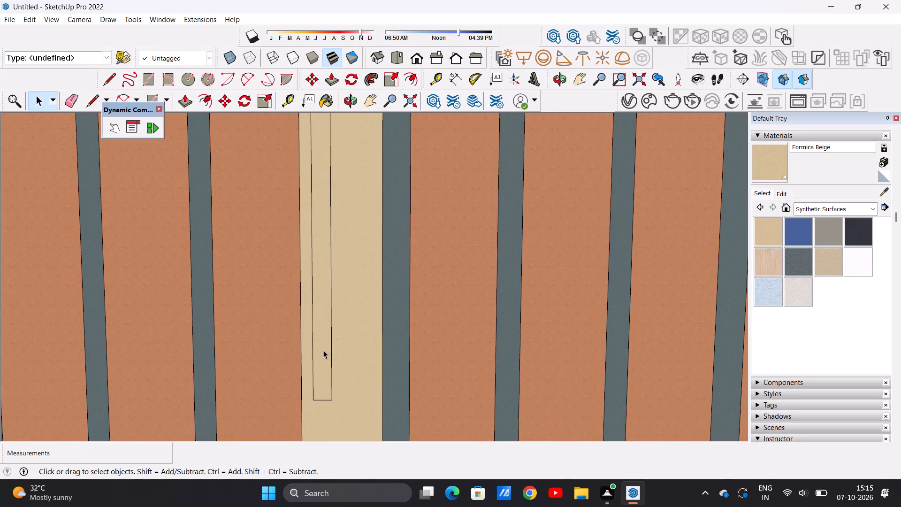
double_click(321, 353)
key("m")
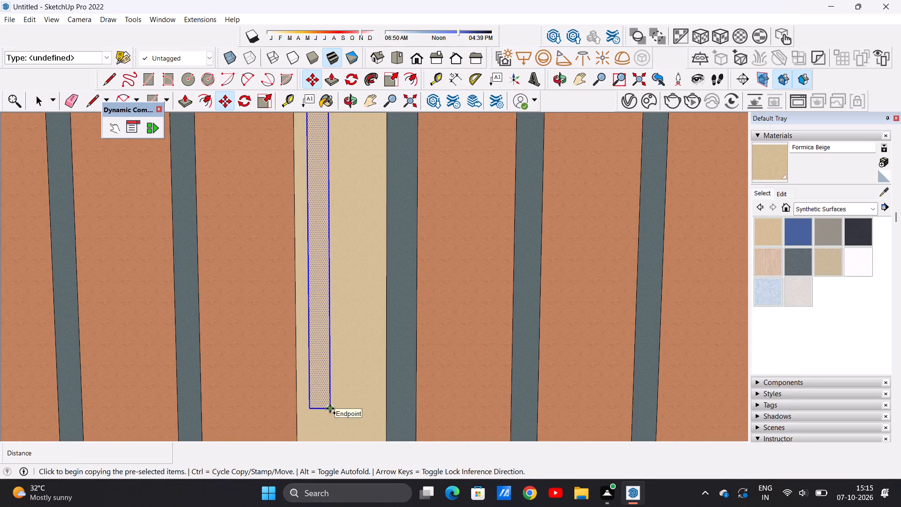
left_click(330, 408)
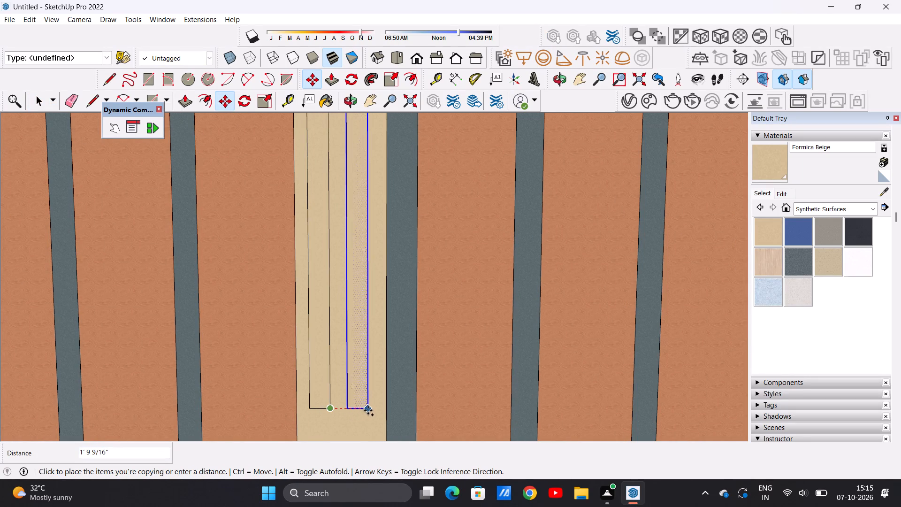
left_click(368, 410)
key("space")
scroll(371, 381, "down", 15)
scroll(366, 360, "up", 1)
scroll(365, 360, "down", 2)
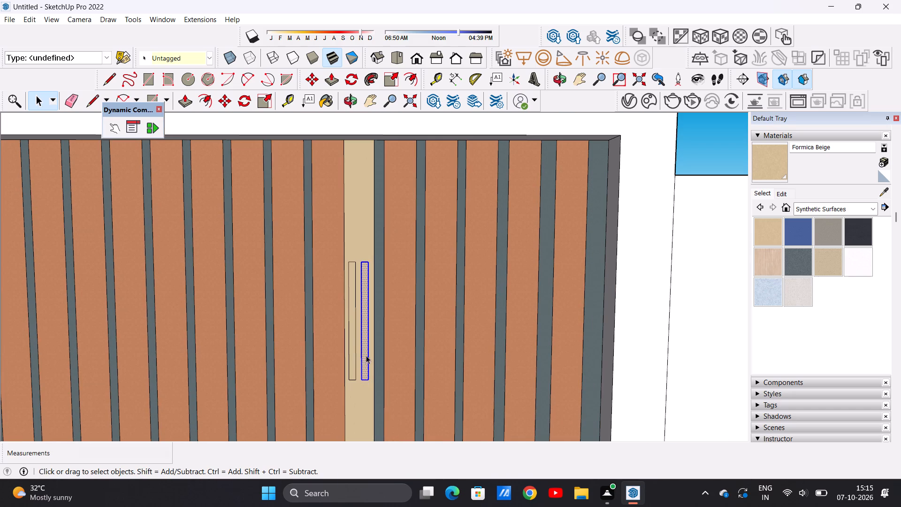
scroll(449, 287, "down", 13)
left_click(470, 407)
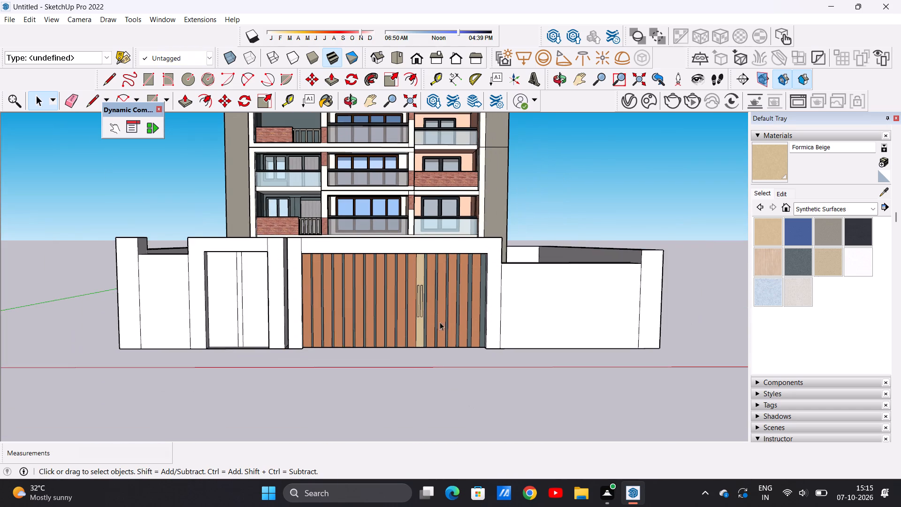
Paint both handle strips on the main gate's beige panel with Formica Graystone.
scroll(434, 295, "up", 14)
left_click(825, 231)
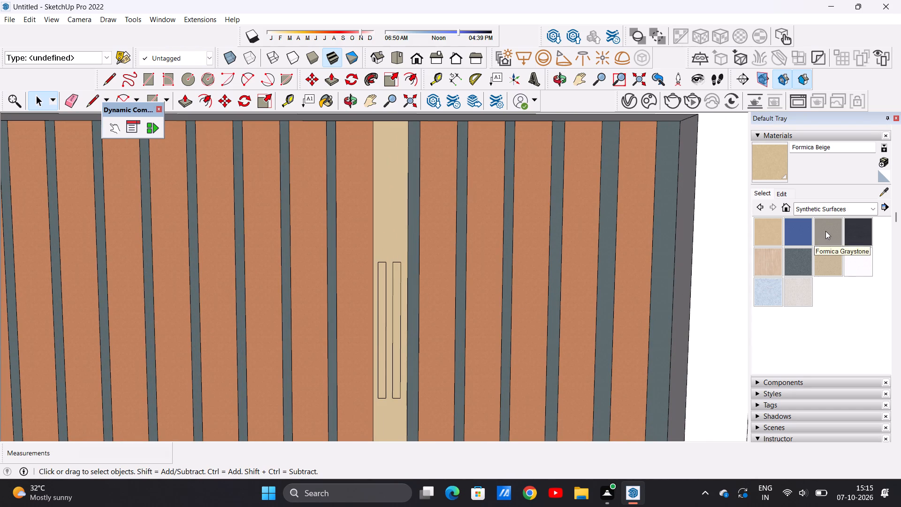
scroll(416, 338, "up", 11)
left_click(376, 362)
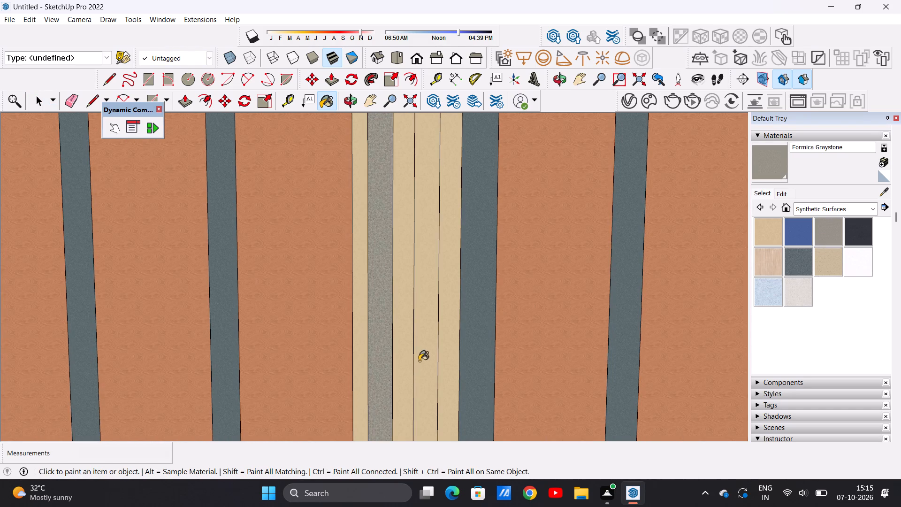
left_click(425, 358)
key("space")
scroll(426, 361, "down", 16)
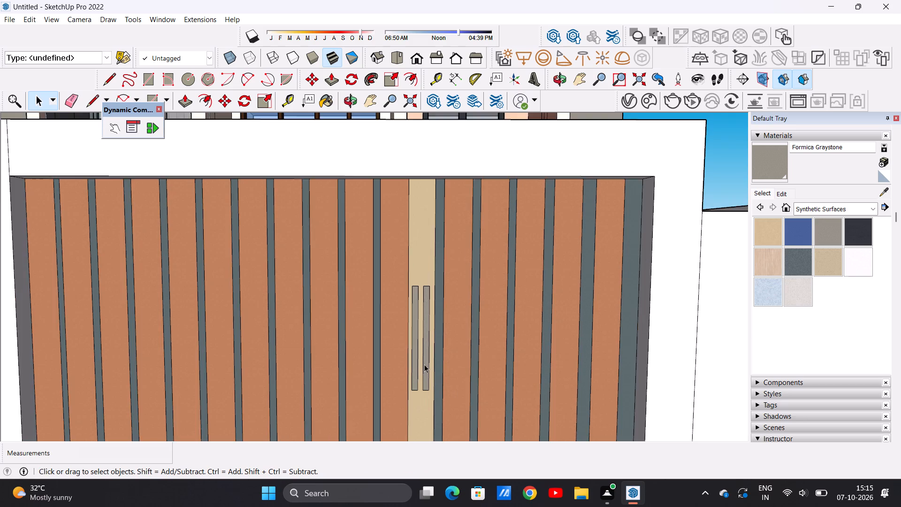
Paint the small gate's leaf farther from the main gate with Blinds Weave from Window Coverings.
scroll(424, 364, "down", 2)
scroll(424, 364, "up", 1)
scroll(424, 364, "down", 16)
scroll(332, 337, "up", 7)
scroll(280, 340, "up", 4)
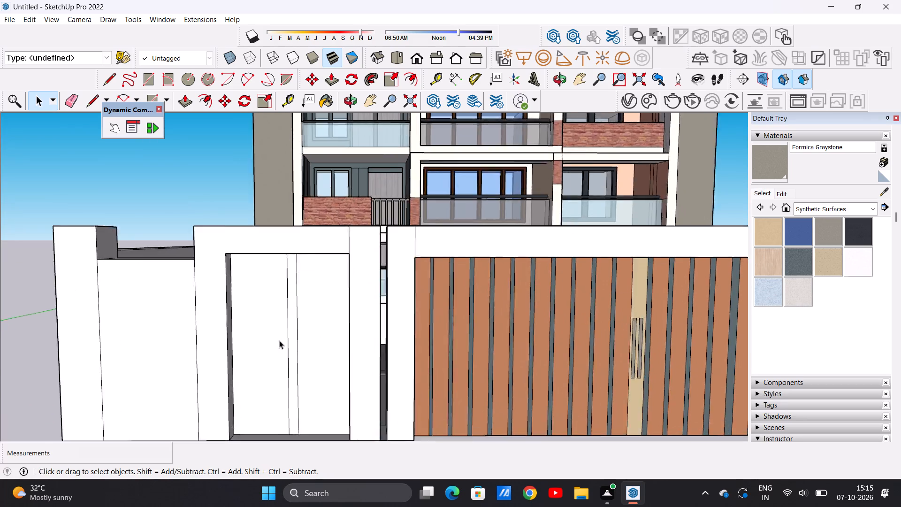
scroll(279, 340, "up", 2)
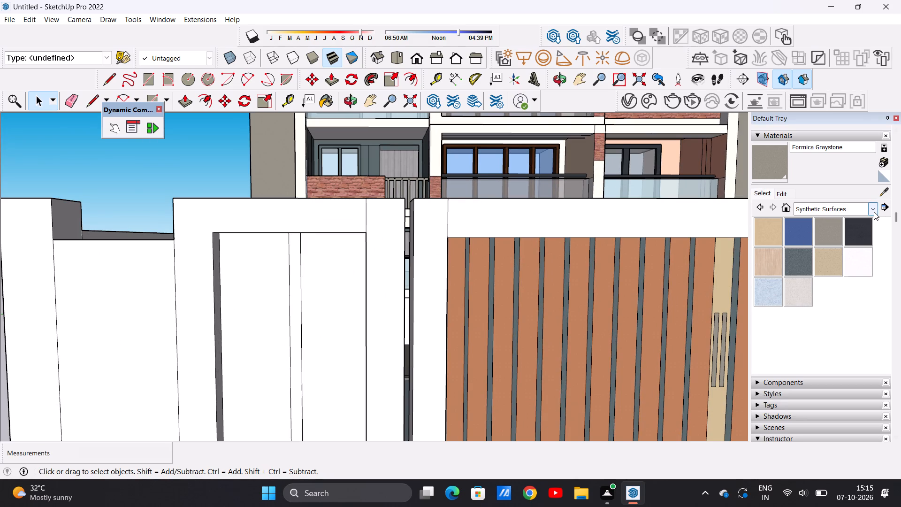
left_click(874, 212)
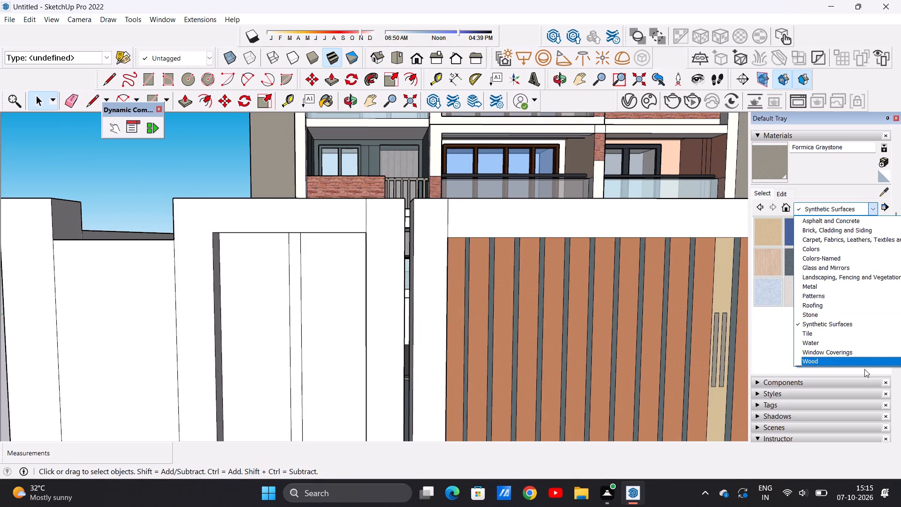
left_click(843, 354)
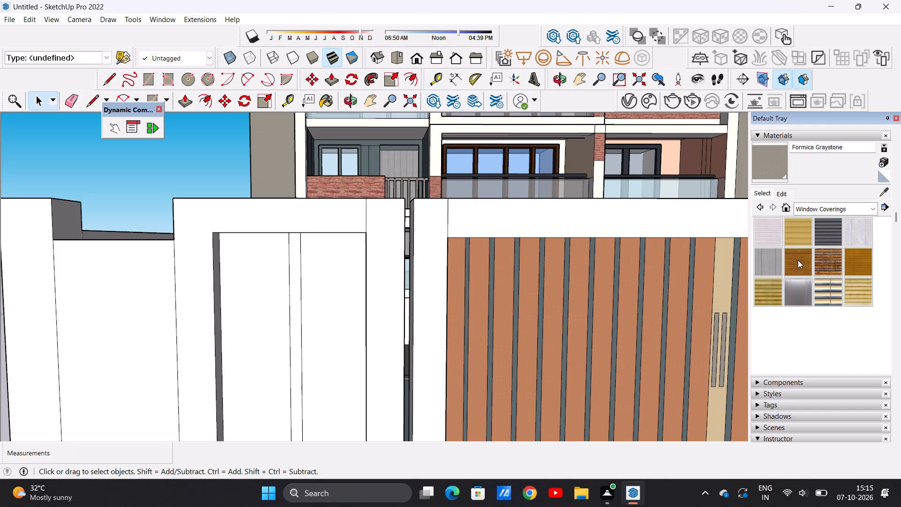
scroll(812, 255, "down", 1)
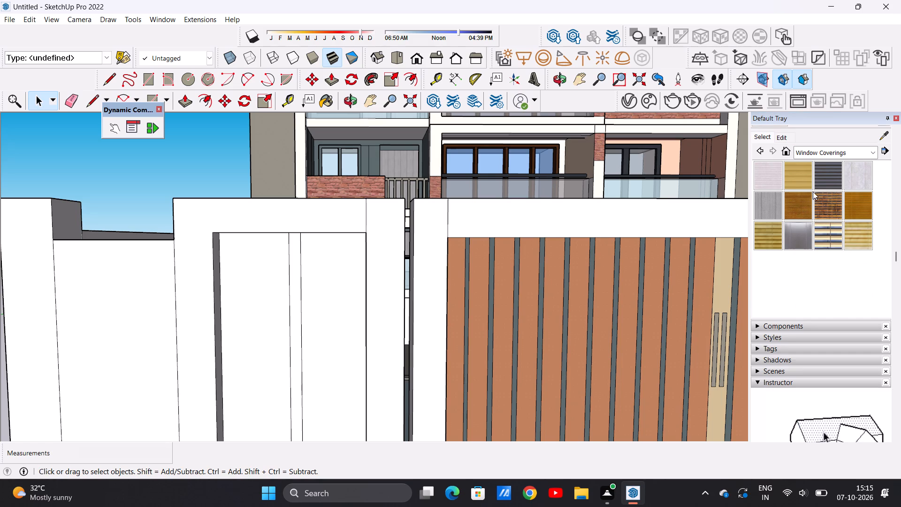
left_click(797, 203)
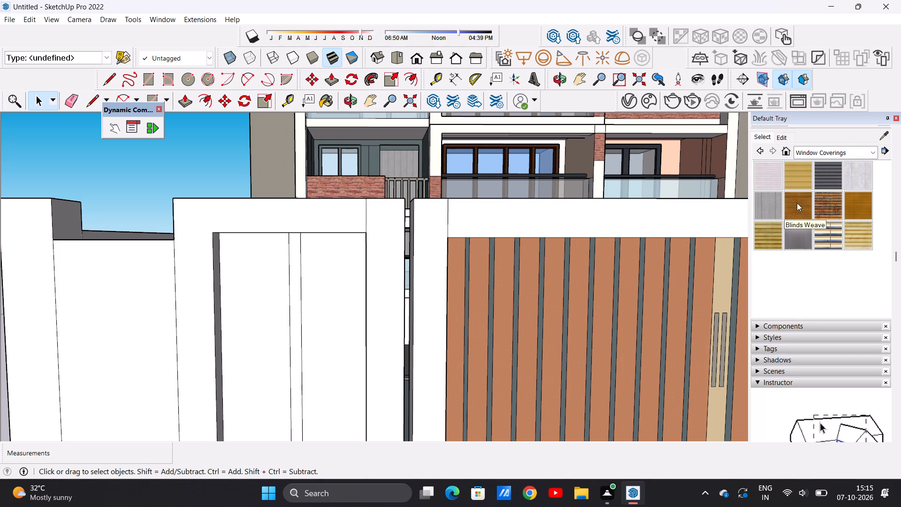
scroll(237, 325, "up", 5)
left_click(249, 319)
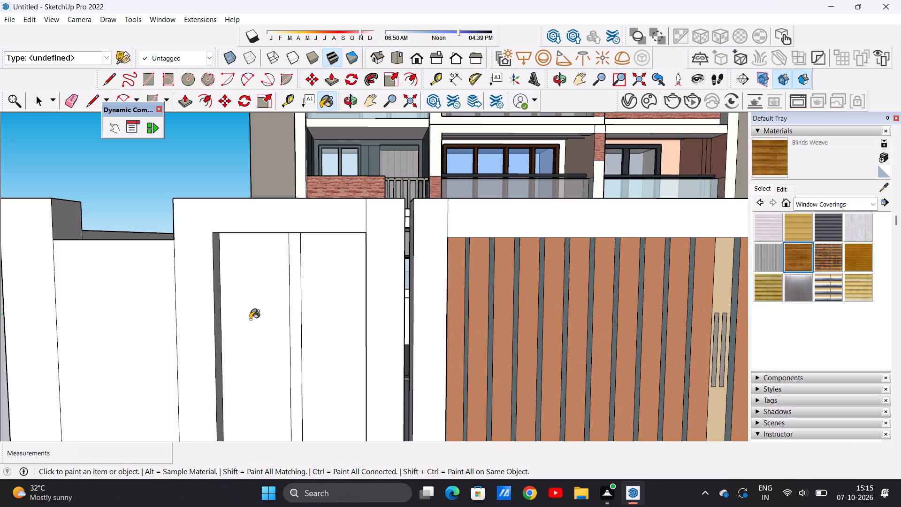
Set the Blinds Weave texture size to 5'.
scroll(256, 326, "up", 6)
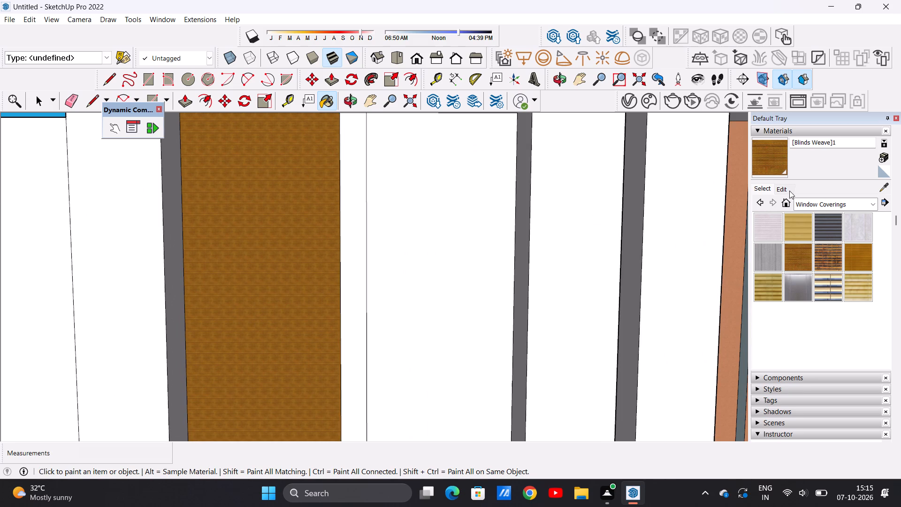
left_click(783, 189)
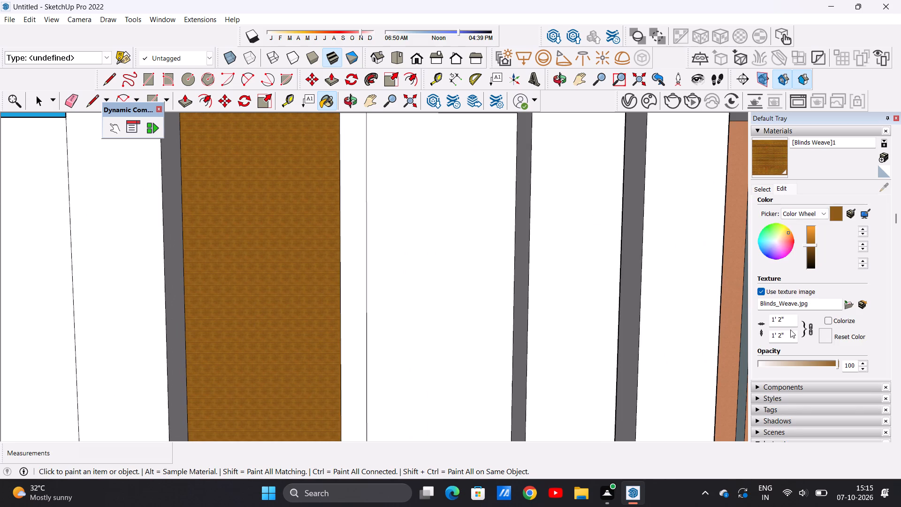
left_click(789, 333)
key("BackSpace")
key("BackSpace")
key("BackSpace")
key("BackSpace")
key("BackSpace")
key("BackSpace")
key("BackSpace")
key("BackSpace")
key("BackSpace")
key("BackSpace")
key("BackSpace")
key("BackSpace")
key("BackSpace")
key("BackSpace")
key("BackSpace")
key("BackSpace")
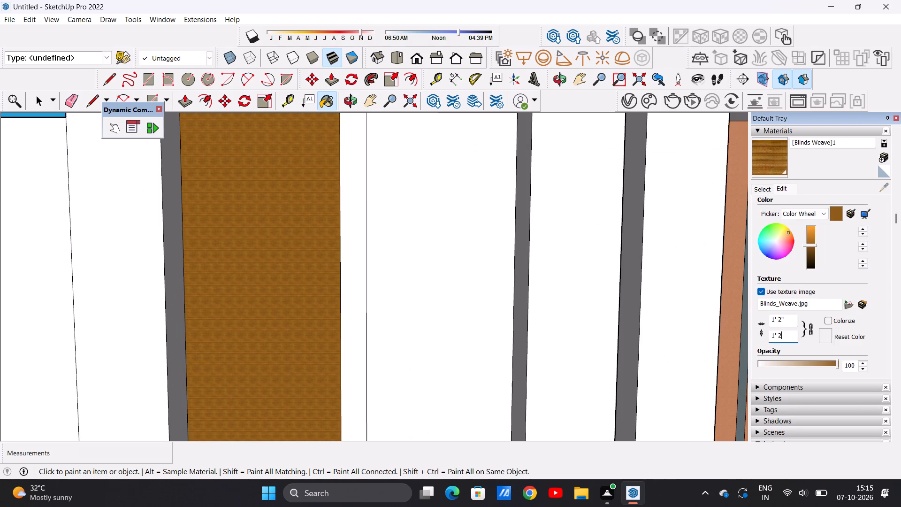
type("5'")
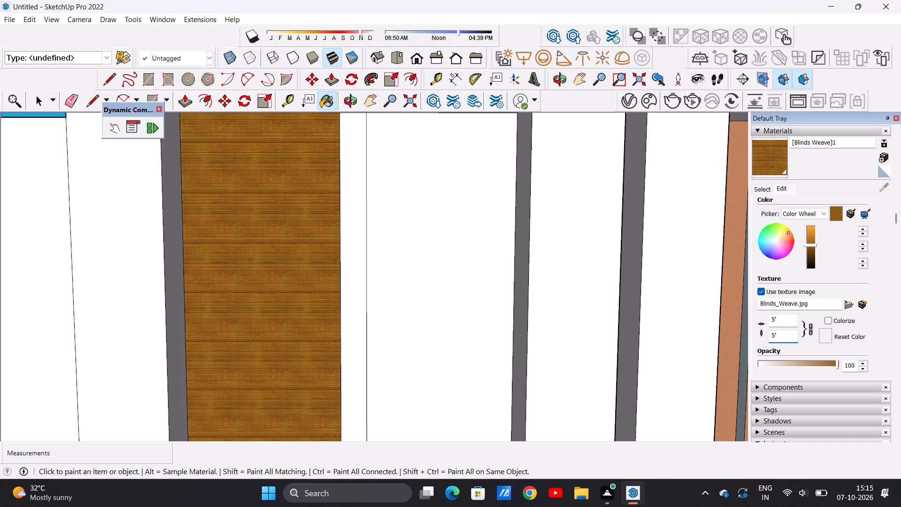
Paint the small gate's leaf nearer the main gate with the same resized Blinds Weave material.
scroll(344, 311, "down", 7)
scroll(342, 318, "up", 1)
scroll(342, 319, "down", 5)
scroll(366, 319, "up", 6)
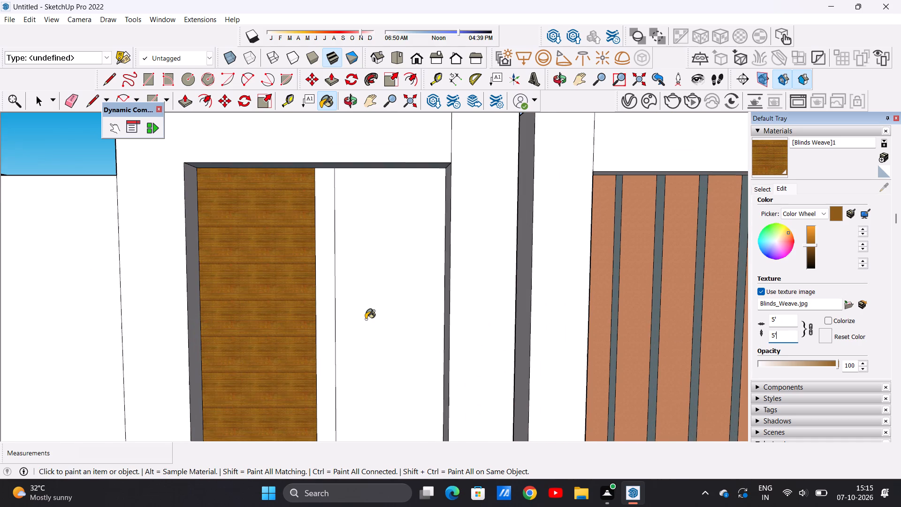
scroll(366, 319, "up", 1)
left_click(366, 319)
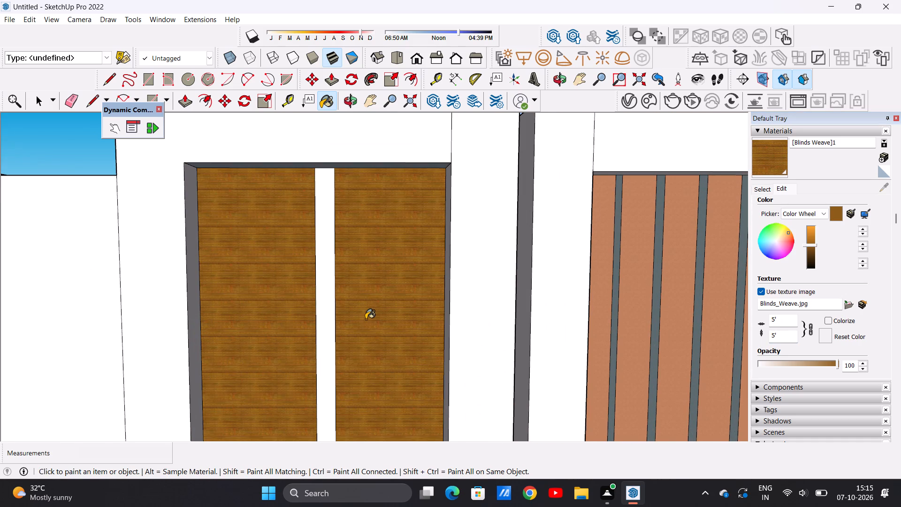
scroll(366, 319, "down", 6)
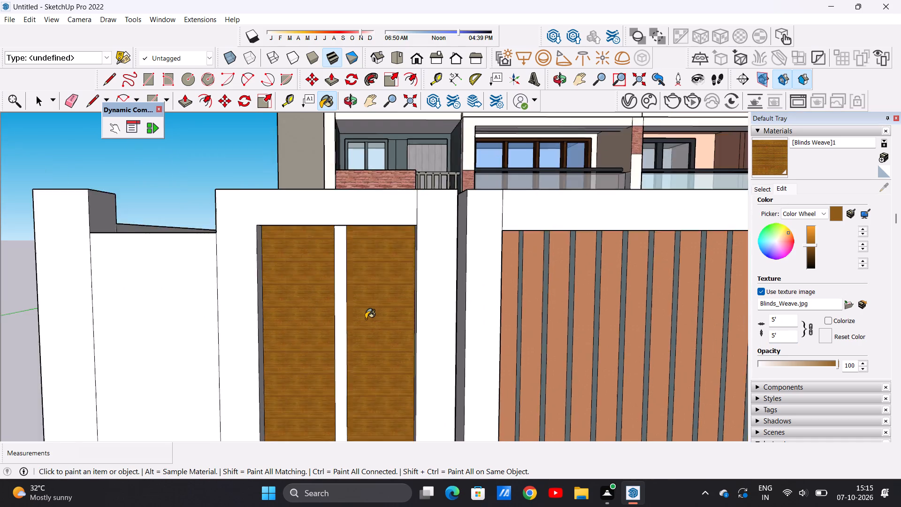
scroll(366, 319, "down", 13)
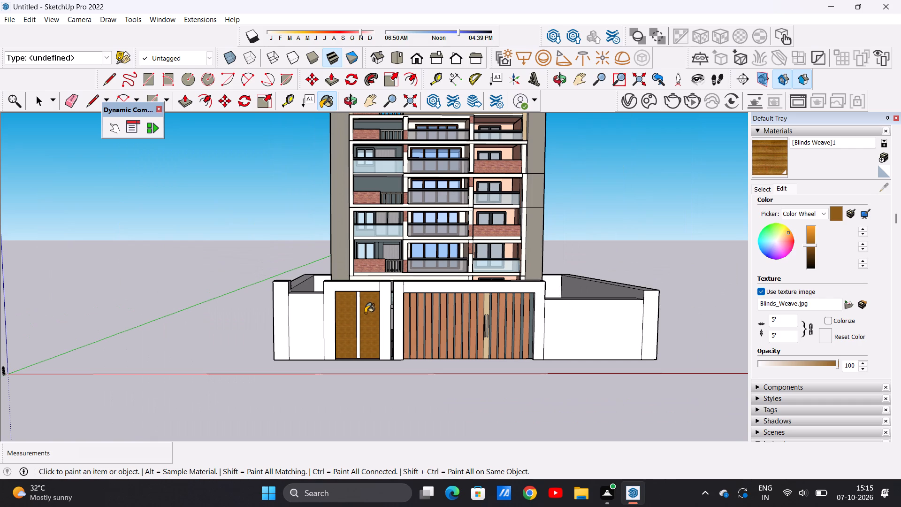
scroll(363, 321, "down", 10)
scroll(367, 329, "up", 14)
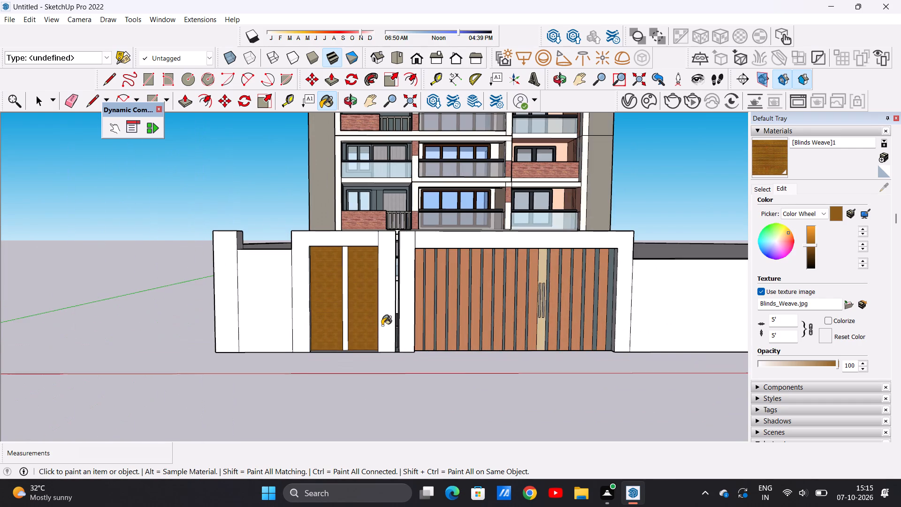
Inspect the small gate's Blinds Weave finish up close and against the rest of the compound front.
middle_click_drag(382, 325, 376, 327)
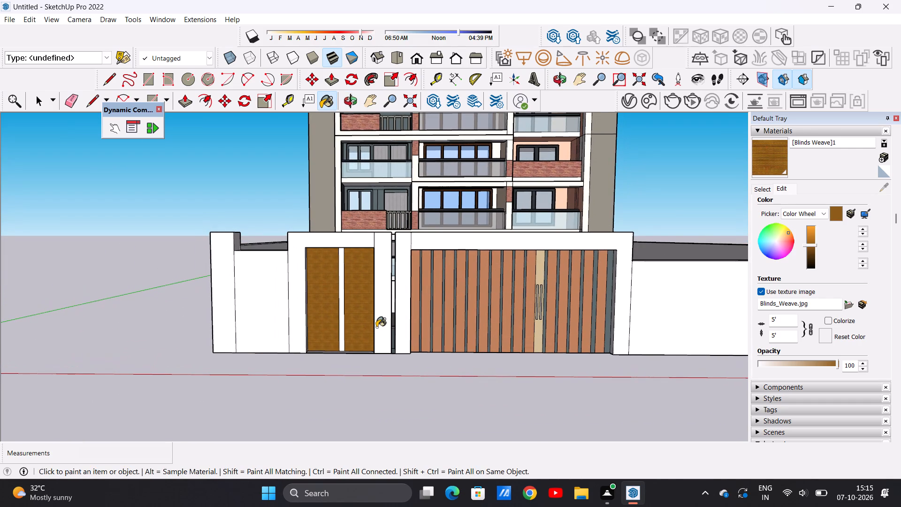
scroll(346, 295, "up", 11)
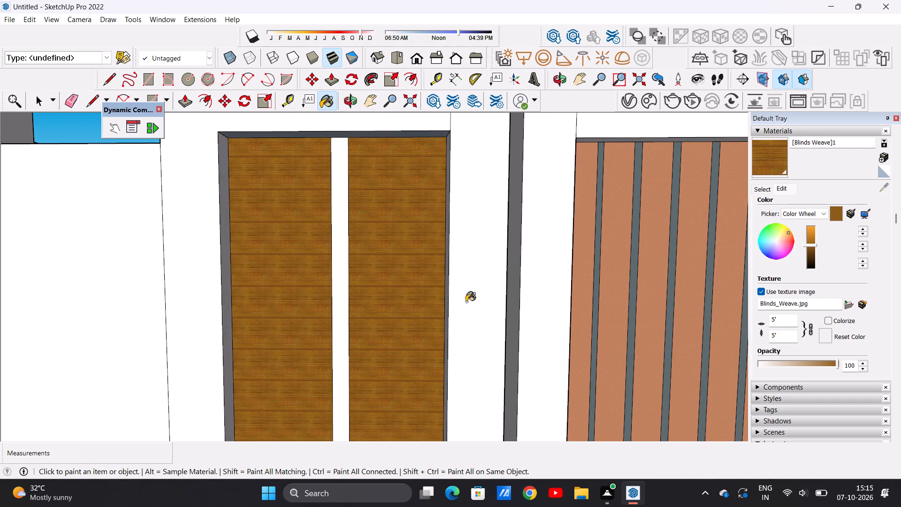
scroll(396, 311, "down", 6)
scroll(394, 314, "up", 17)
scroll(404, 327, "down", 10)
scroll(406, 325, "up", 1)
scroll(406, 325, "down", 3)
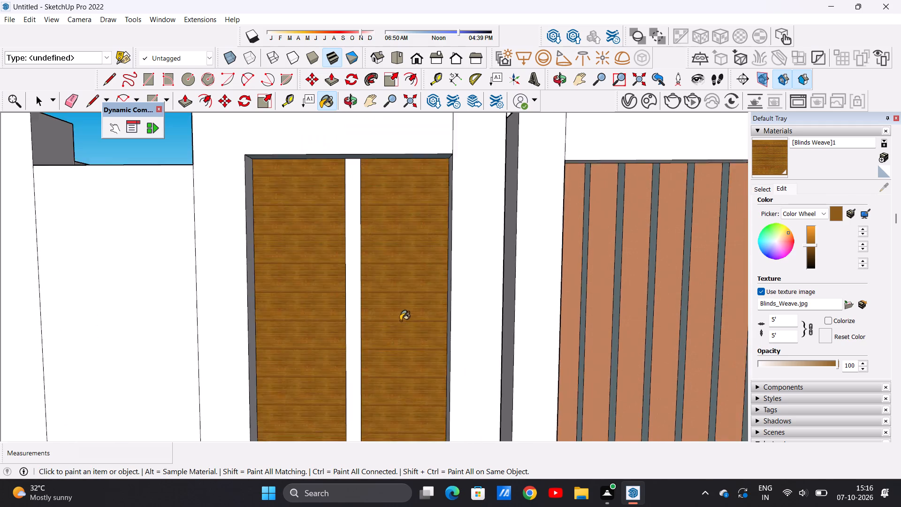
scroll(400, 321, "down", 15)
scroll(396, 318, "up", 6)
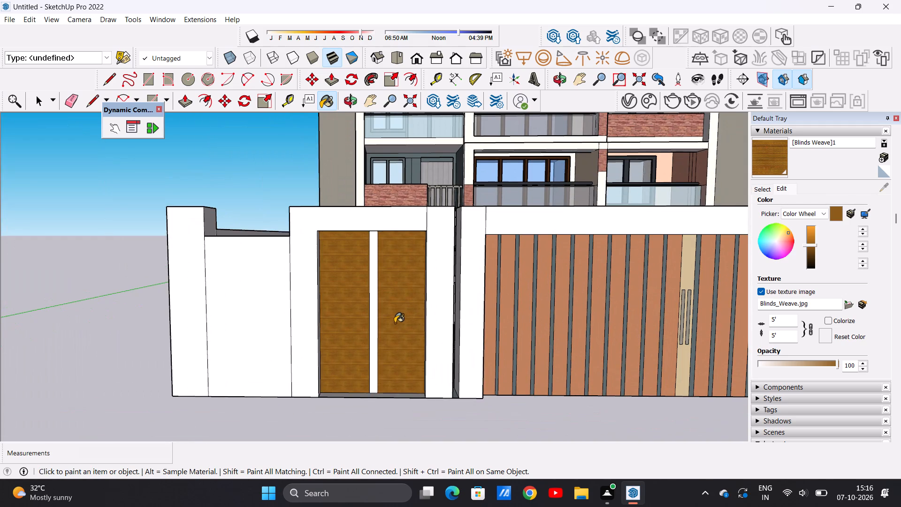
scroll(394, 324, "up", 17)
scroll(407, 345, "down", 1)
scroll(407, 345, "up", 8)
scroll(407, 345, "down", 1)
scroll(407, 345, "up", 10)
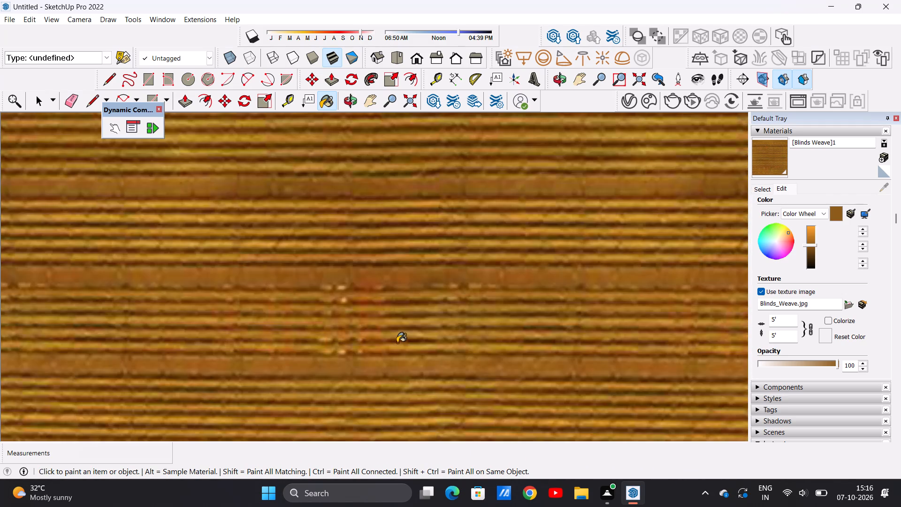
scroll(390, 352, "down", 20)
scroll(390, 352, "down", 20)
scroll(390, 352, "down", 6)
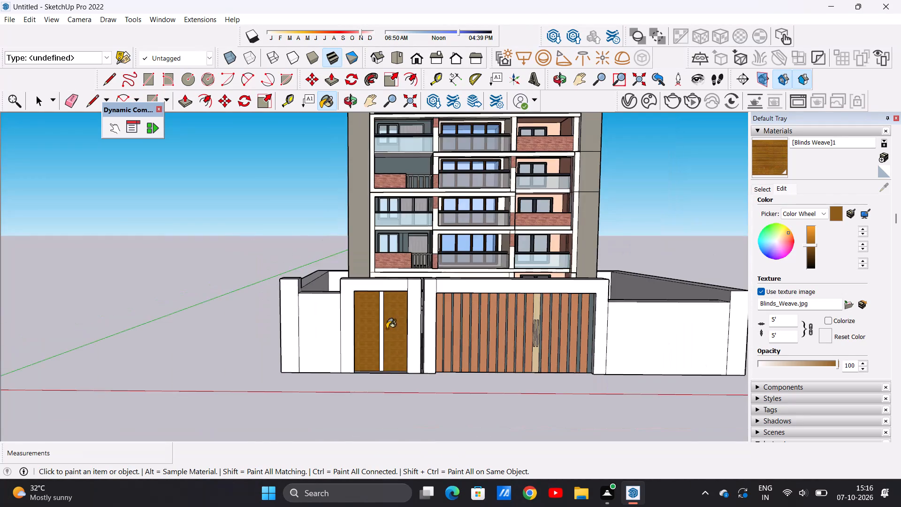
scroll(393, 329, "up", 8)
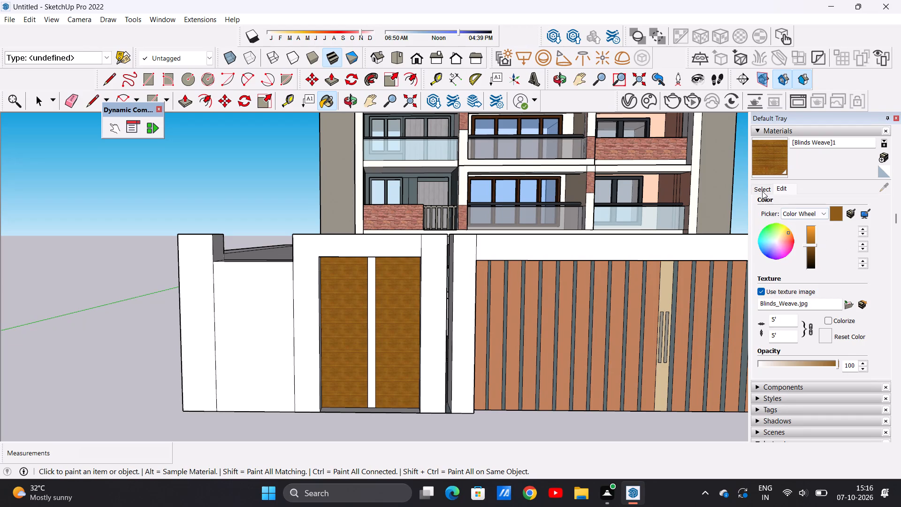
Paint the white strip between the small gate's two leaves with Formica Speckled Grey from Synthetic Surfaces.
left_click(762, 189)
left_click(873, 206)
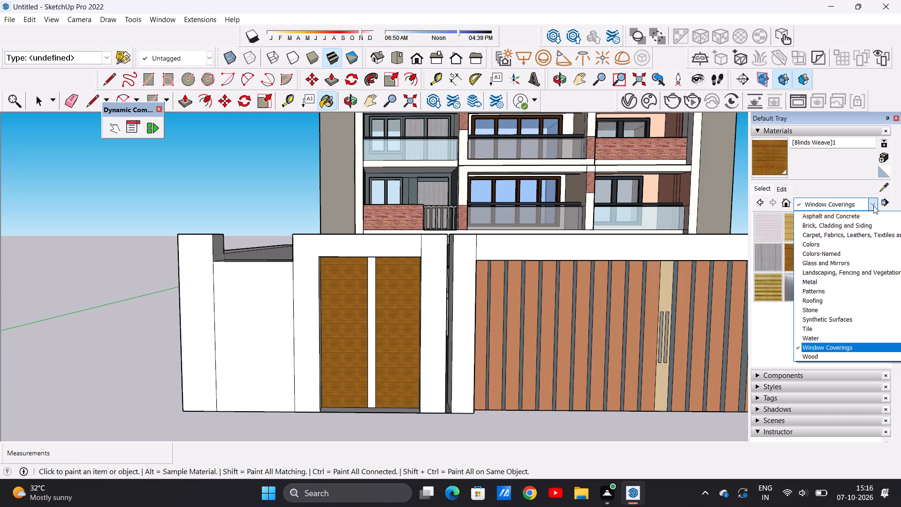
left_click(827, 319)
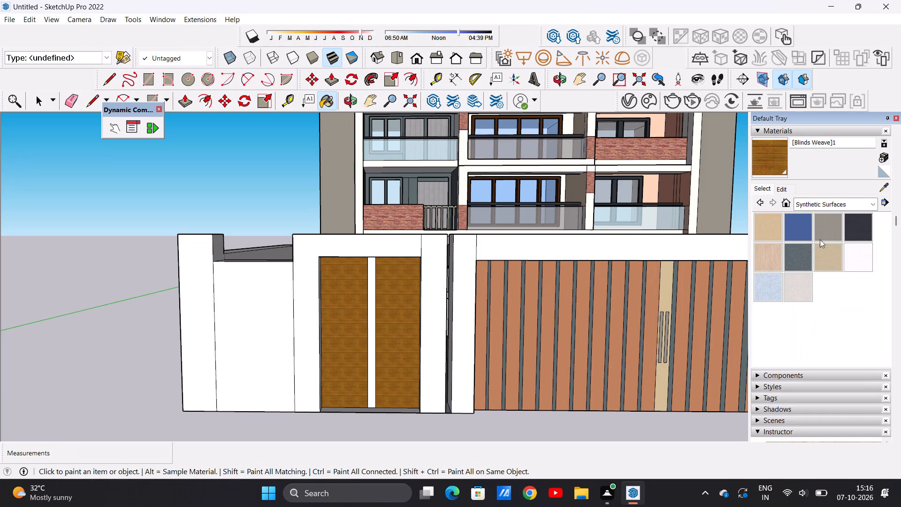
left_click(797, 256)
scroll(367, 289, "up", 11)
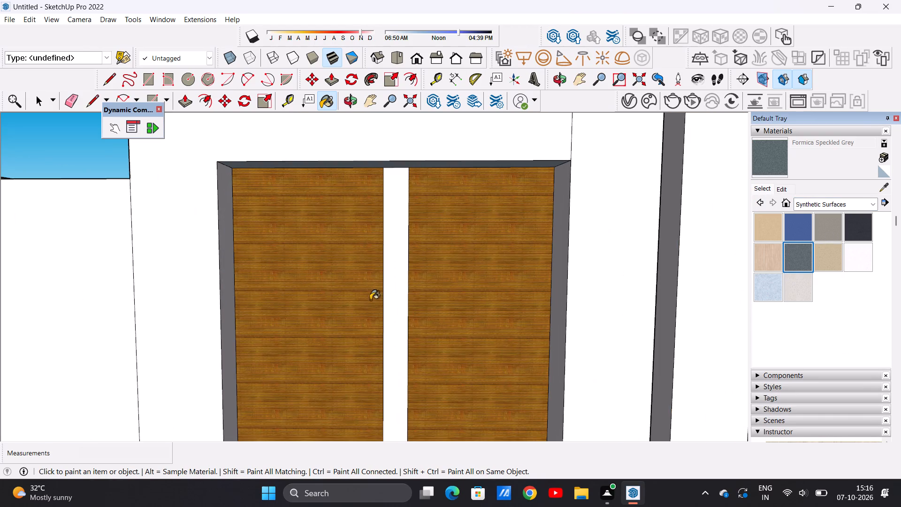
left_click(389, 291)
Push the front face of the short compound wall section beside the small gate inward by about 5' 3".
scroll(381, 298, "down", 20)
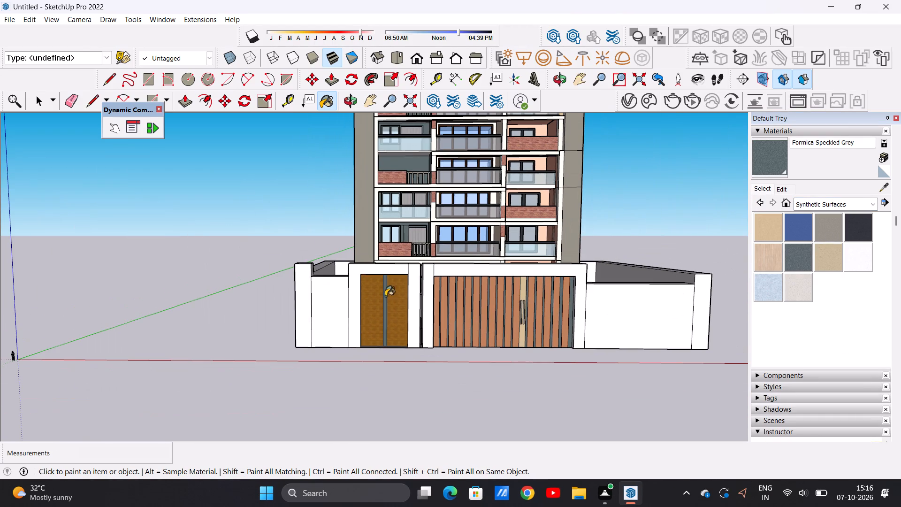
scroll(386, 304, "down", 5)
scroll(388, 310, "up", 4)
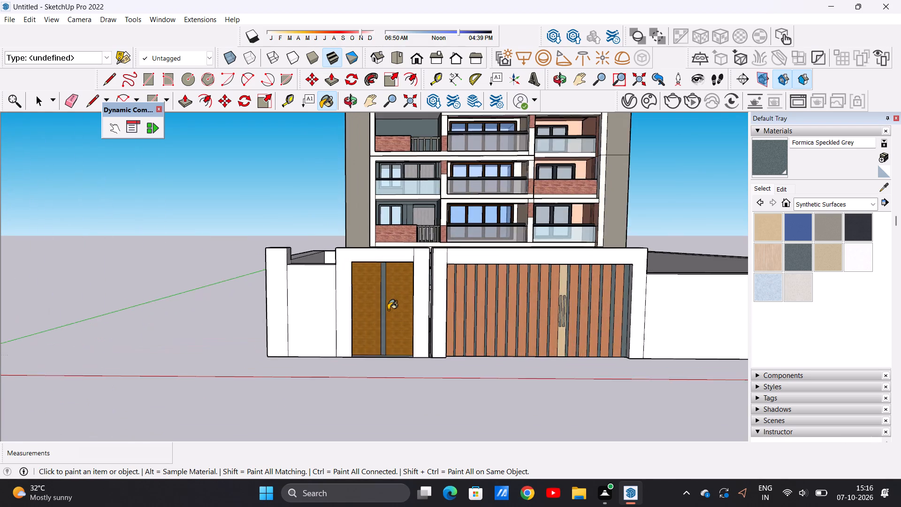
scroll(388, 310, "up", 9)
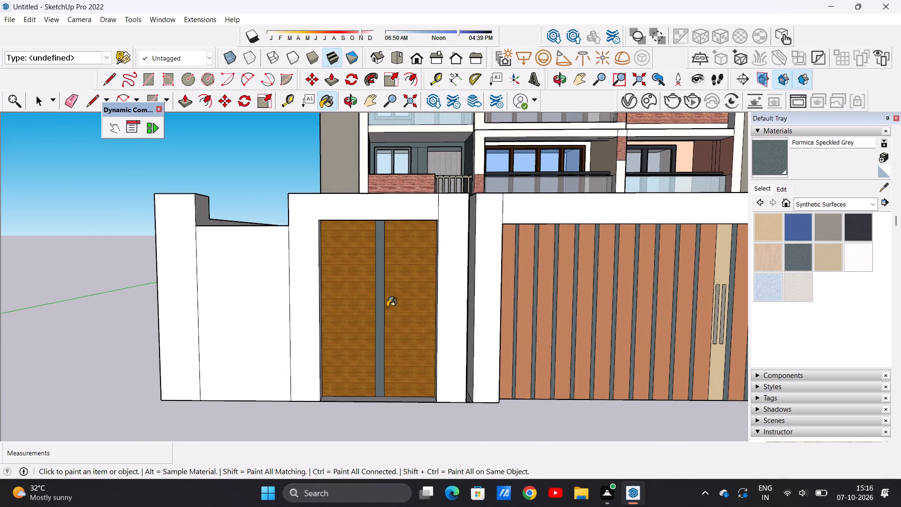
scroll(256, 280, "down", 2)
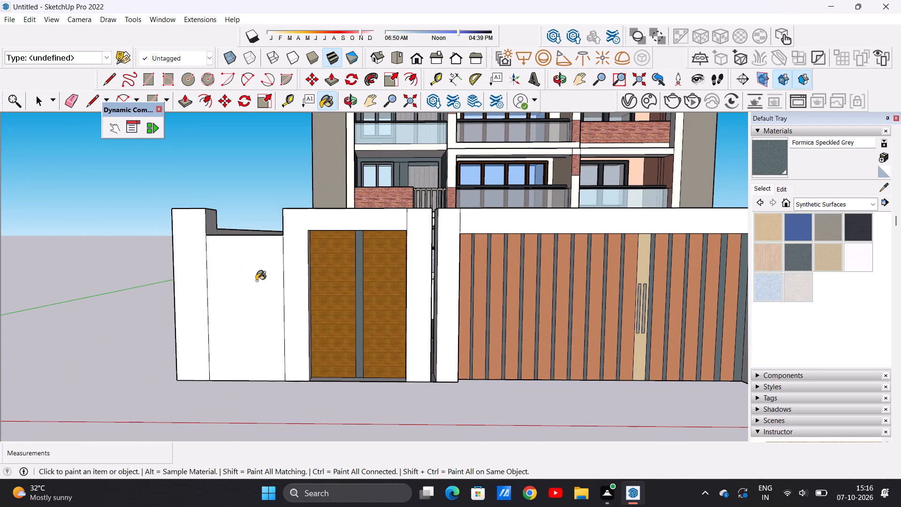
key("space")
scroll(237, 236, "down", 4)
middle_click_drag(244, 247, 306, 328)
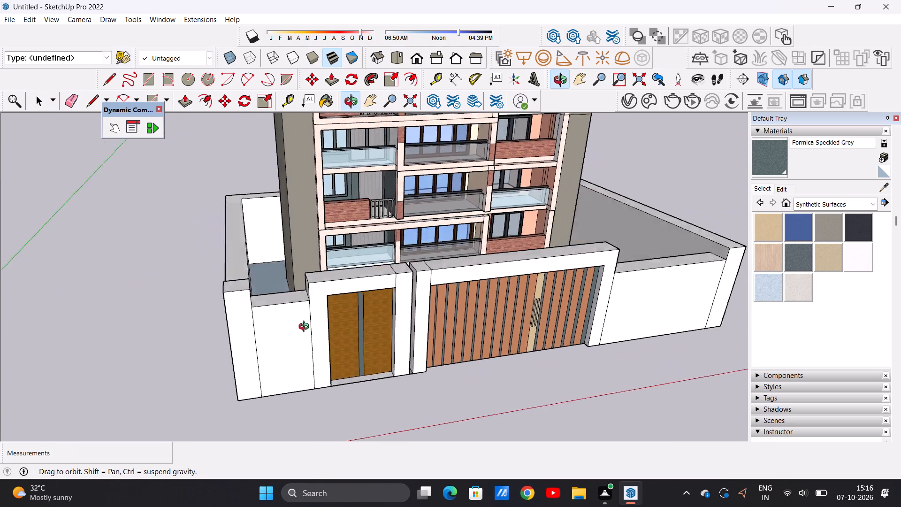
middle_click_drag(306, 328, 308, 329)
scroll(298, 340, "up", 7)
key("p")
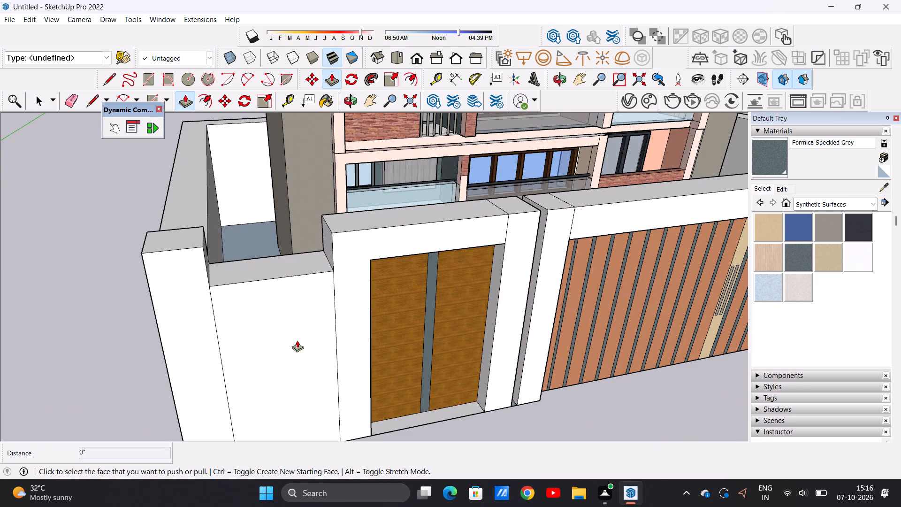
left_click(294, 339)
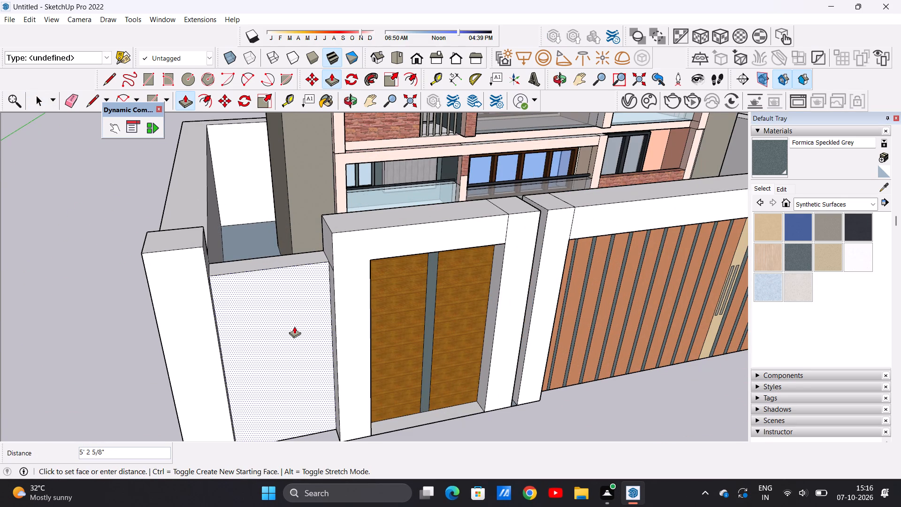
left_click(294, 326)
key("space")
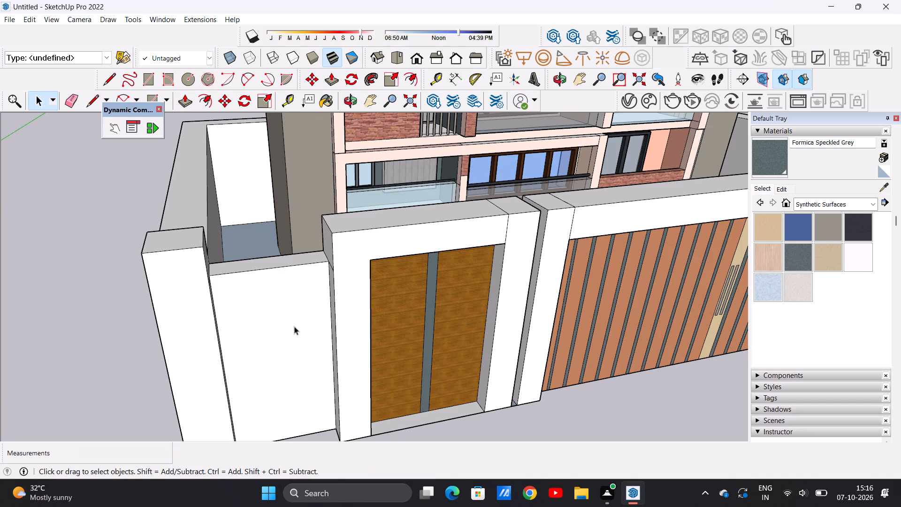
Erase the leftover horizontal edge on the side of the small gate's frame, beside the pushed-back wall.
scroll(306, 300, "down", 5)
scroll(308, 302, "up", 1)
scroll(316, 316, "down", 1)
middle_click_drag(333, 368, 220, 287)
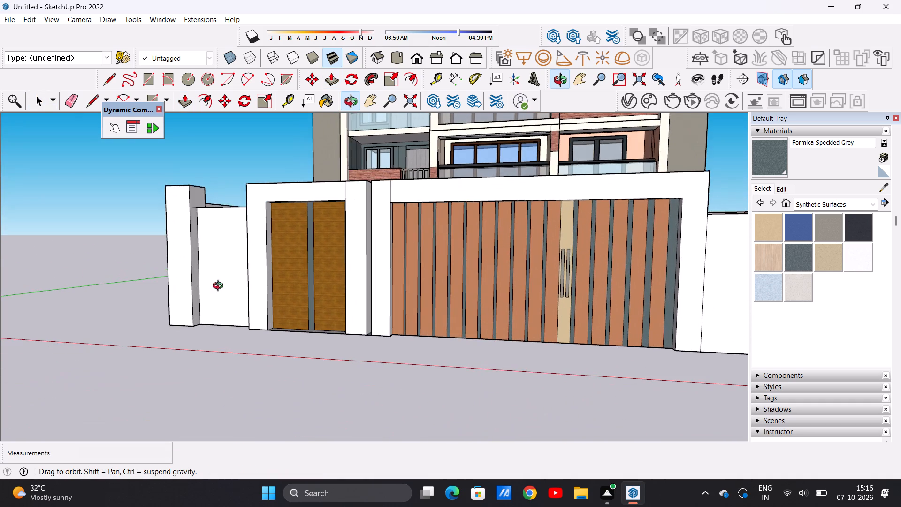
middle_click_drag(220, 287, 467, 326)
scroll(445, 249, "up", 14)
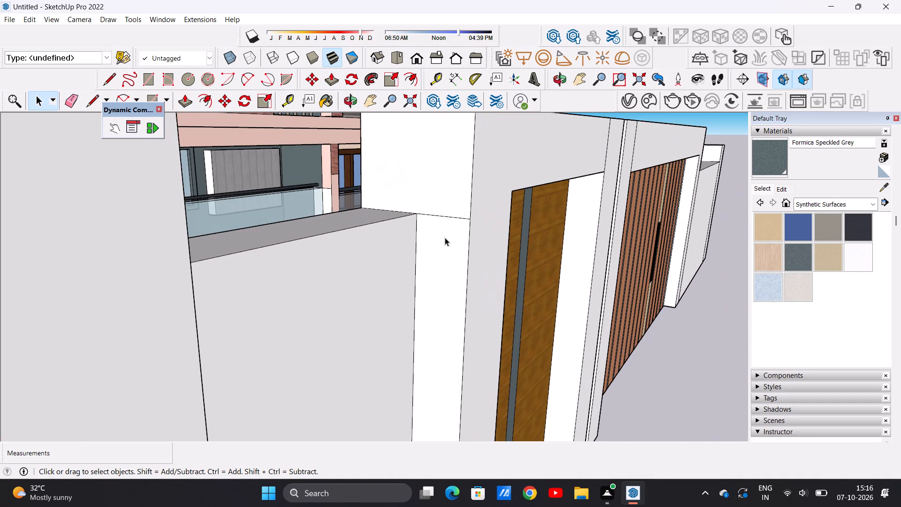
key("e")
scroll(442, 232, "up", 5)
left_click_drag(445, 201, 445, 216)
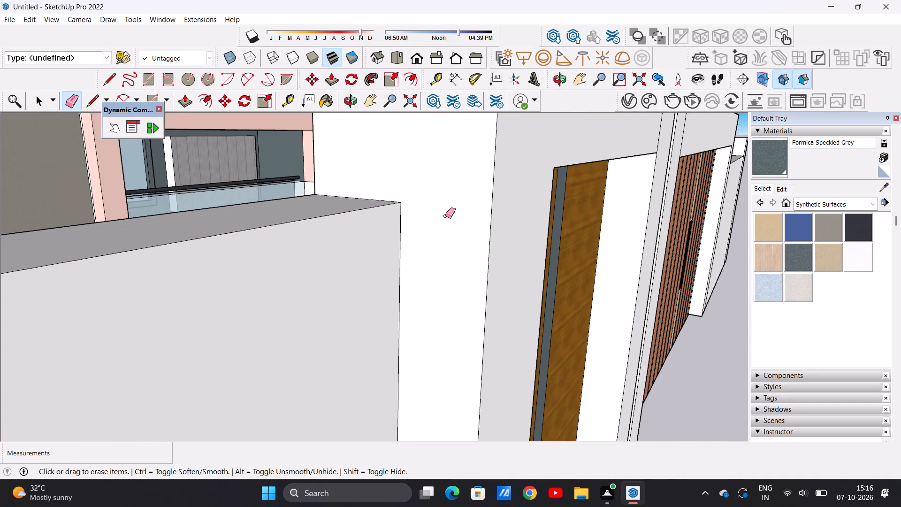
key("space")
Erase the seam lines on the front and top of the small gate's frame, nearest the main gate.
scroll(441, 216, "down", 5)
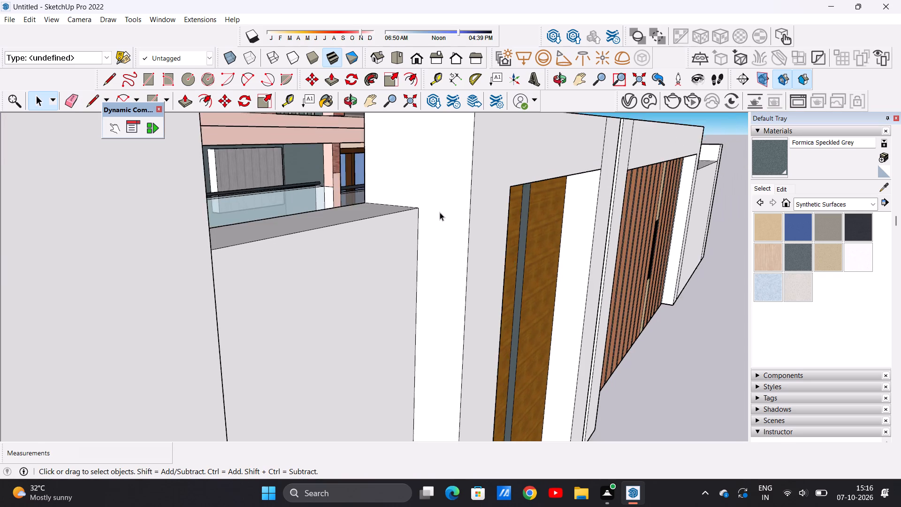
scroll(440, 212, "down", 17)
middle_click_drag(474, 252, 148, 242)
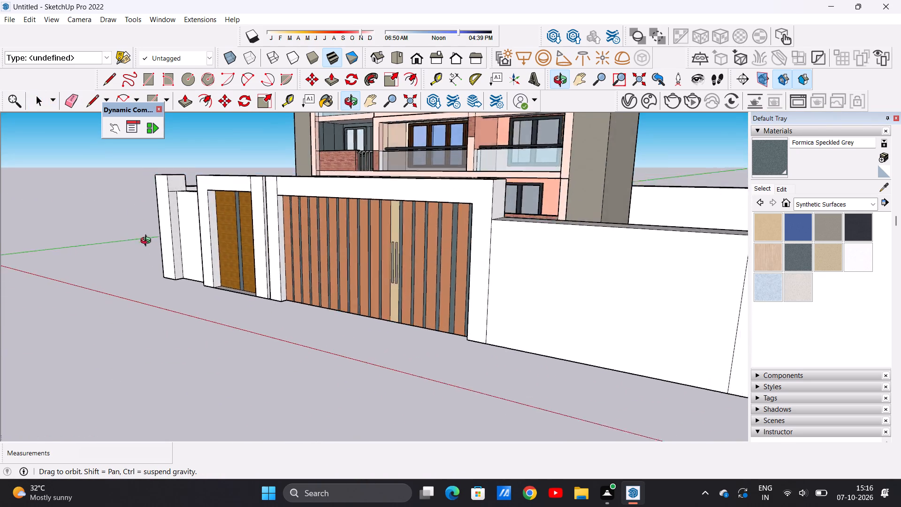
middle_click_drag(148, 242, 295, 301)
scroll(348, 249, "up", 11)
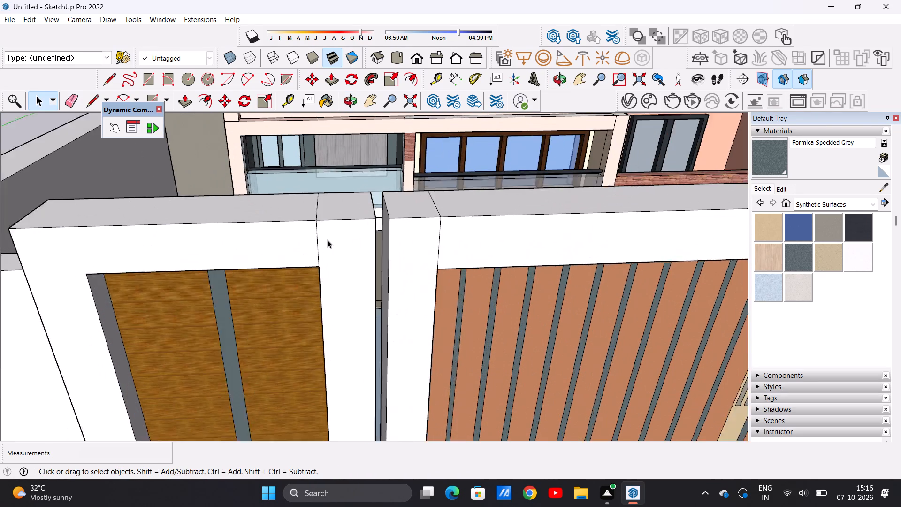
scroll(328, 240, "up", 1)
key("e")
scroll(296, 231, "up", 6)
left_click_drag(324, 243, 340, 246)
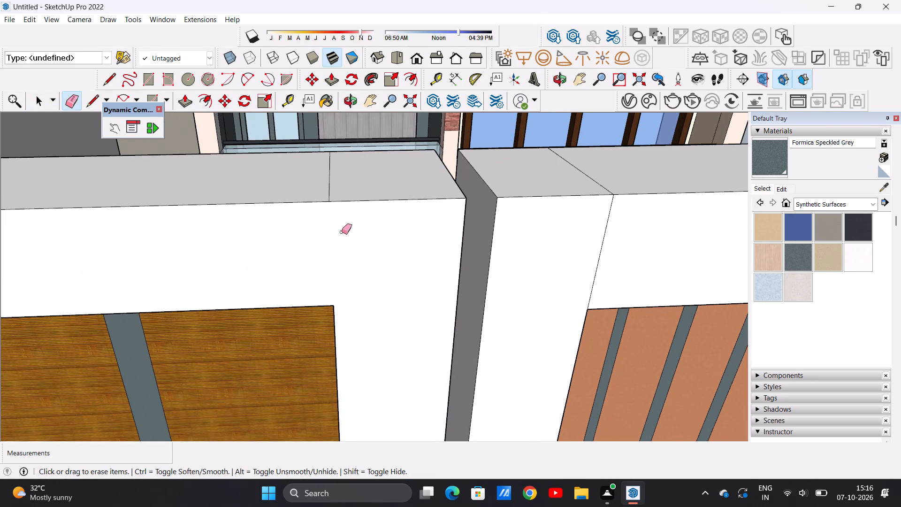
left_click_drag(327, 173, 346, 177)
Erase the seam lines on the front and top of the main gate's frame, nearest the small gate.
scroll(333, 238, "down", 17)
middle_click_drag(372, 309, 351, 243)
scroll(401, 174, "up", 8)
scroll(381, 187, "down", 1)
scroll(381, 187, "up", 3)
left_click_drag(382, 185, 397, 186)
scroll(385, 194, "down", 5)
middle_click_drag(371, 181, 350, 288)
scroll(359, 312, "up", 7)
scroll(368, 319, "down", 10)
scroll(371, 354, "up", 7)
left_click_drag(349, 300, 367, 302)
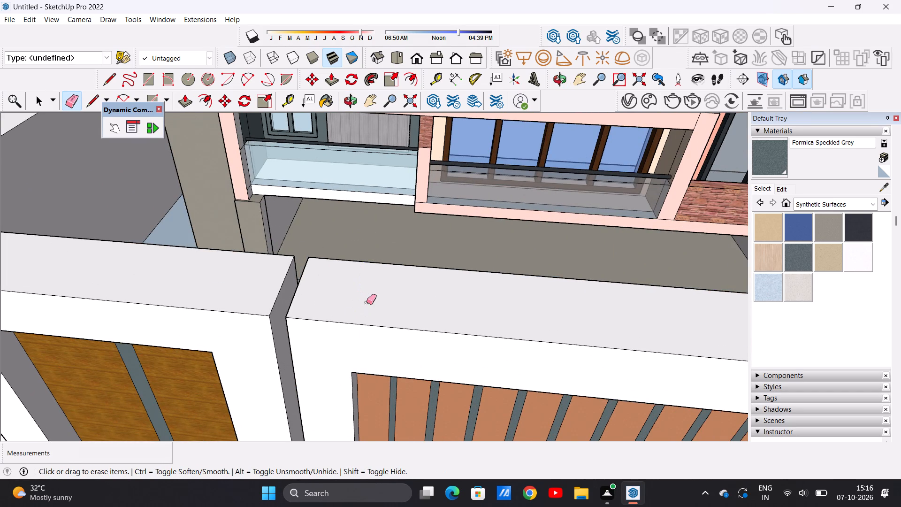
key("space")
Examine the building and its compound wall from the front, the side and a distance.
scroll(383, 286, "down", 5)
scroll(381, 282, "up", 1)
scroll(381, 282, "down", 19)
middle_click_drag(427, 340, 432, 310)
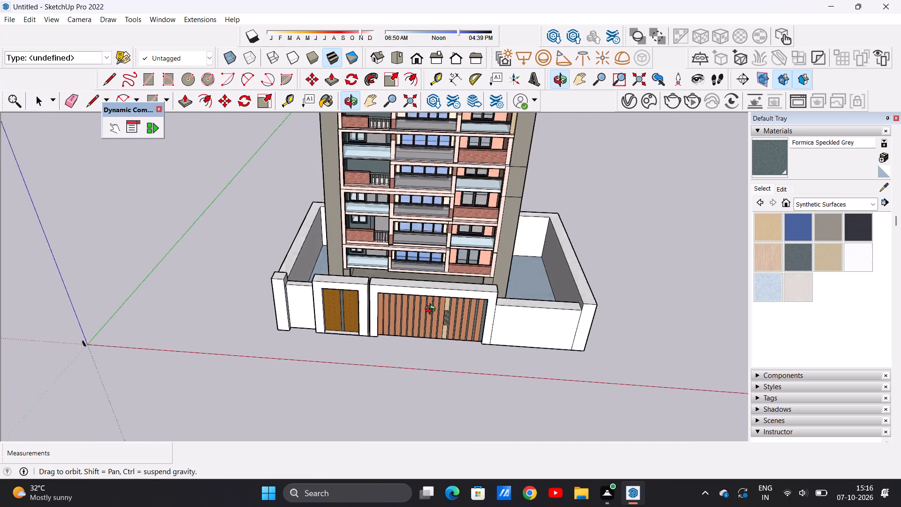
middle_click_drag(432, 310, 428, 249)
middle_click_drag(479, 277, 191, 316)
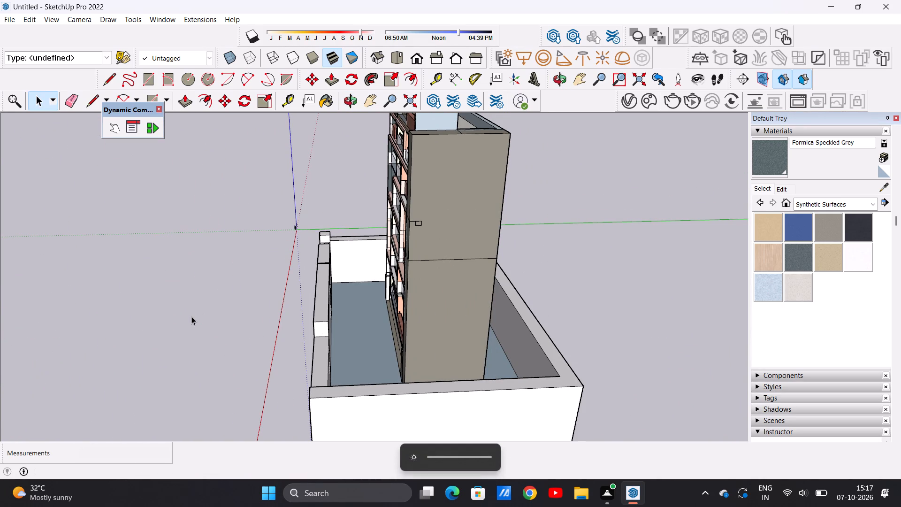
scroll(383, 300, "down", 2)
scroll(434, 308, "up", 6)
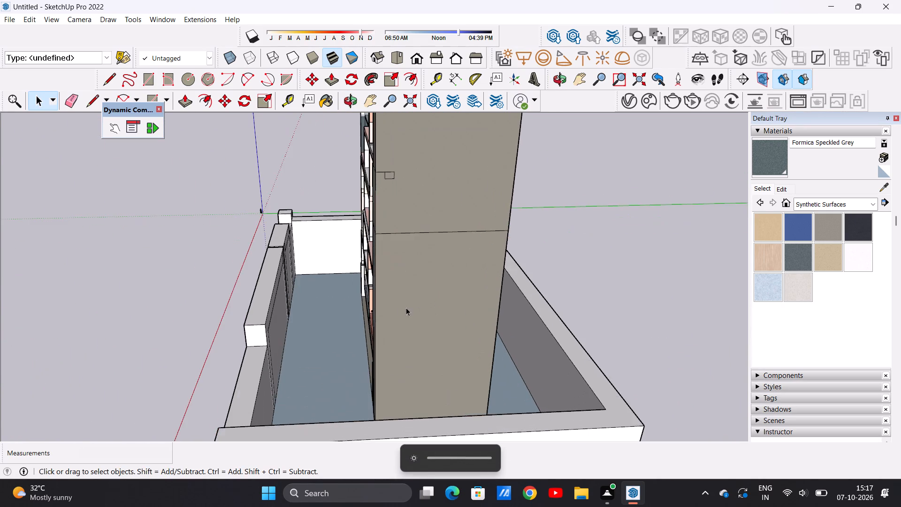
middle_click_drag(380, 310, 549, 292)
scroll(442, 300, "down", 9)
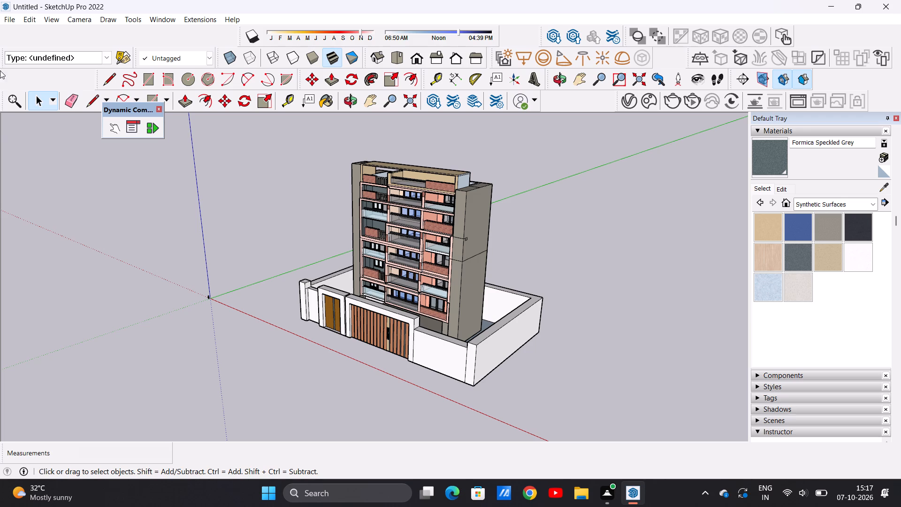
Paint the ground-floor front column's inner side face and the adjoining inner side wall with Formica Laminate Light from Synthetic Surfaces.
scroll(381, 247, "up", 11)
middle_click_drag(309, 333, 407, 331)
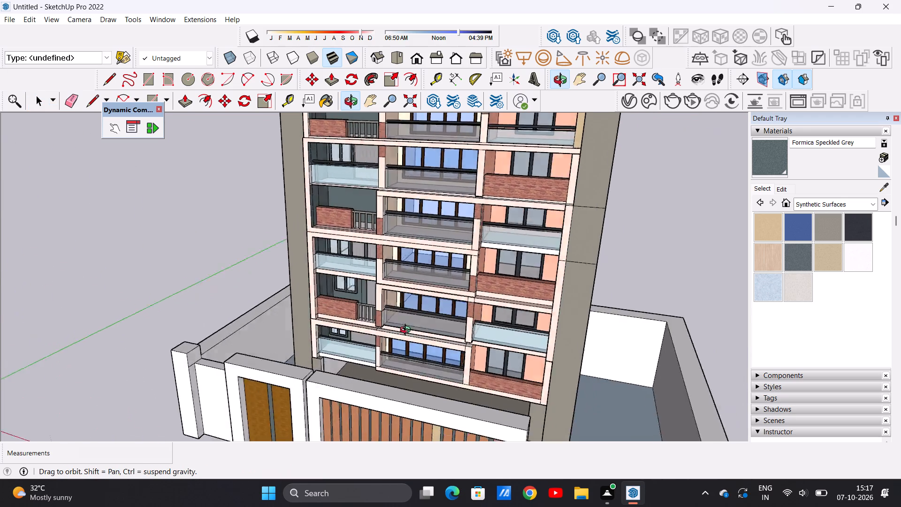
middle_click_drag(407, 331, 370, 379)
scroll(345, 378, "up", 13)
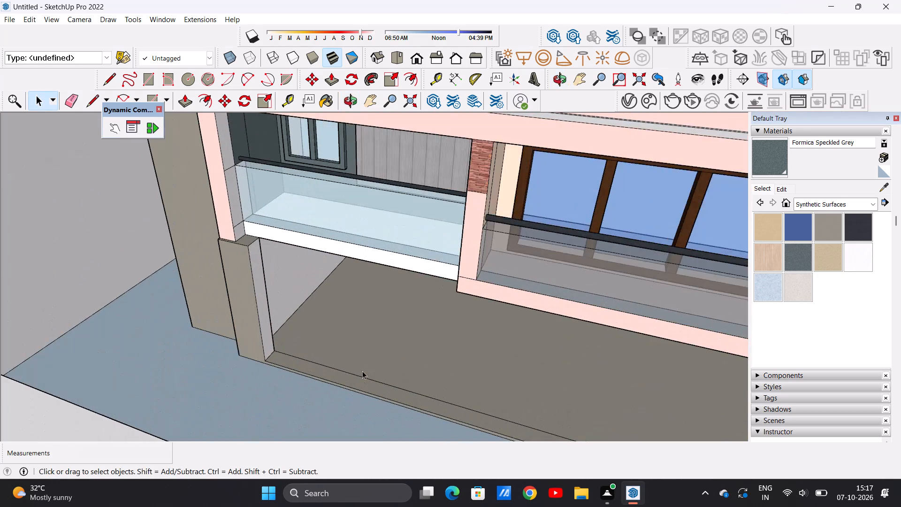
middle_click_drag(360, 362, 360, 347)
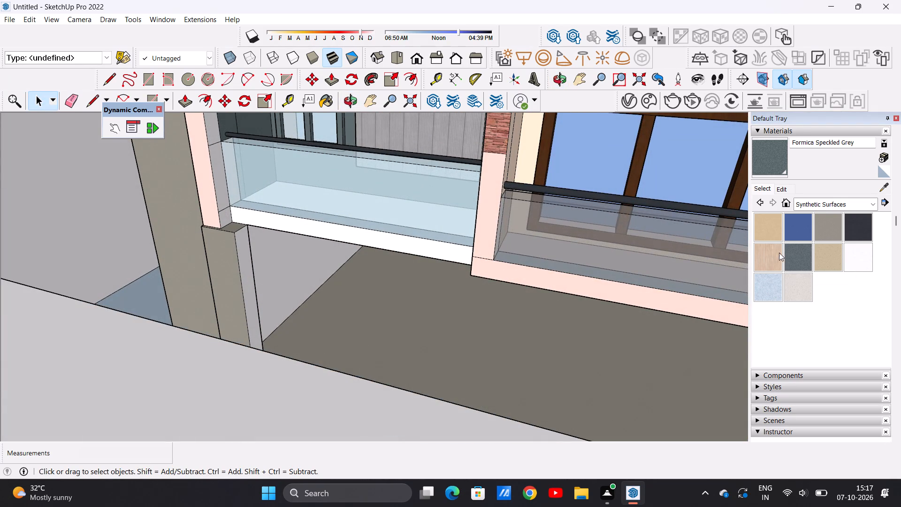
left_click(764, 249)
scroll(245, 288, "up", 2)
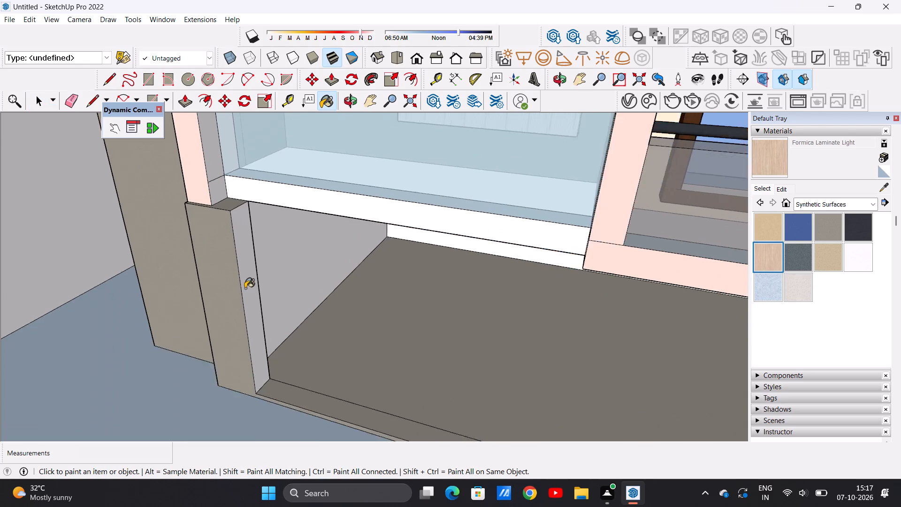
scroll(245, 288, "up", 4)
left_click(249, 280)
left_click(279, 244)
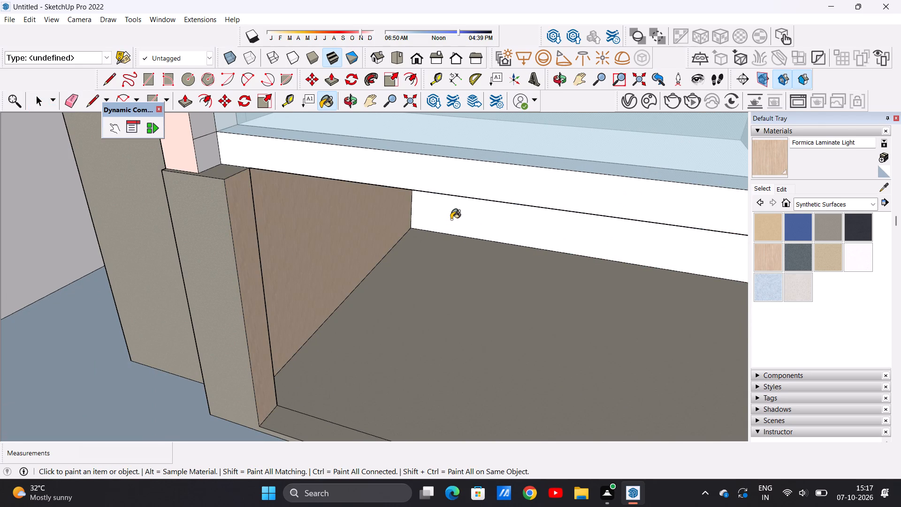
Paint the ground-floor interior's back wall, beneath the balconies, with Formica Laminate Light.
left_click(451, 219)
Paint the ground-floor interior's remaining side wall, below the brick-clad balcony at the opposite end, with Formica Laminate Light.
scroll(330, 315, "down", 9)
middle_click_drag(320, 315, 468, 323)
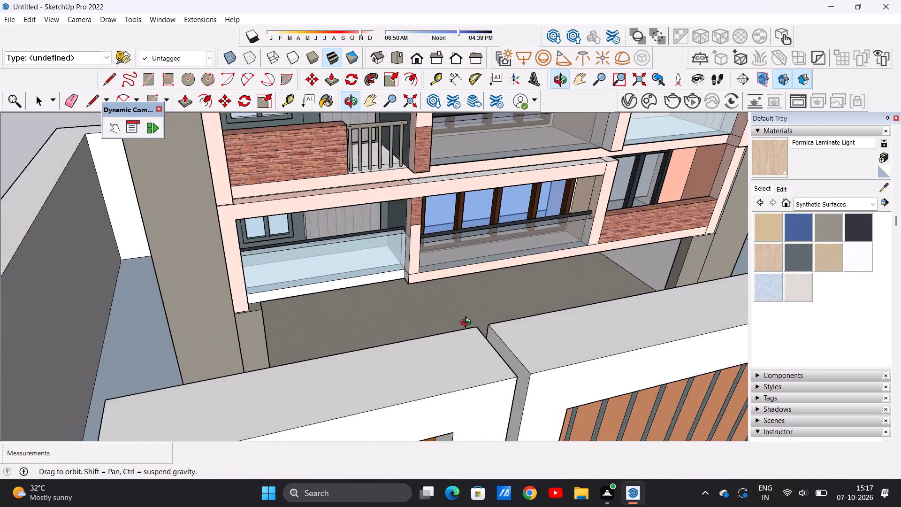
middle_click_drag(468, 323, 503, 324)
scroll(602, 217, "up", 7)
middle_click_drag(602, 300, 579, 228)
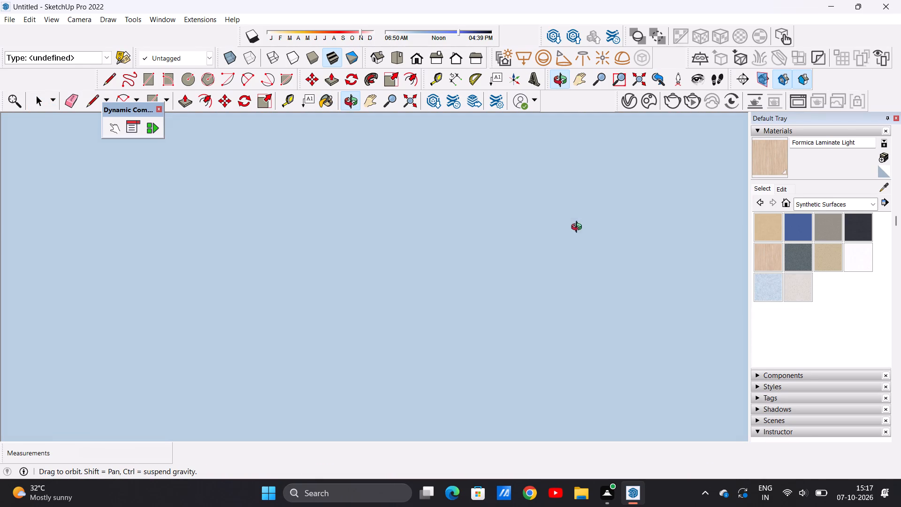
middle_click_drag(579, 228, 578, 226)
middle_click_drag(578, 226, 701, 377)
middle_click_drag(687, 371, 667, 364)
left_click(417, 61)
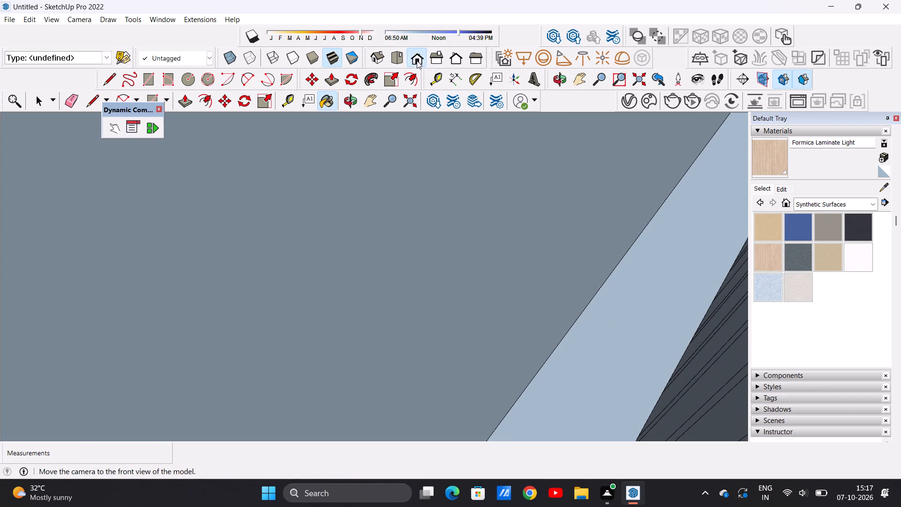
scroll(475, 212, "down", 2)
scroll(475, 212, "up", 1)
scroll(475, 212, "down", 20)
scroll(475, 212, "down", 9)
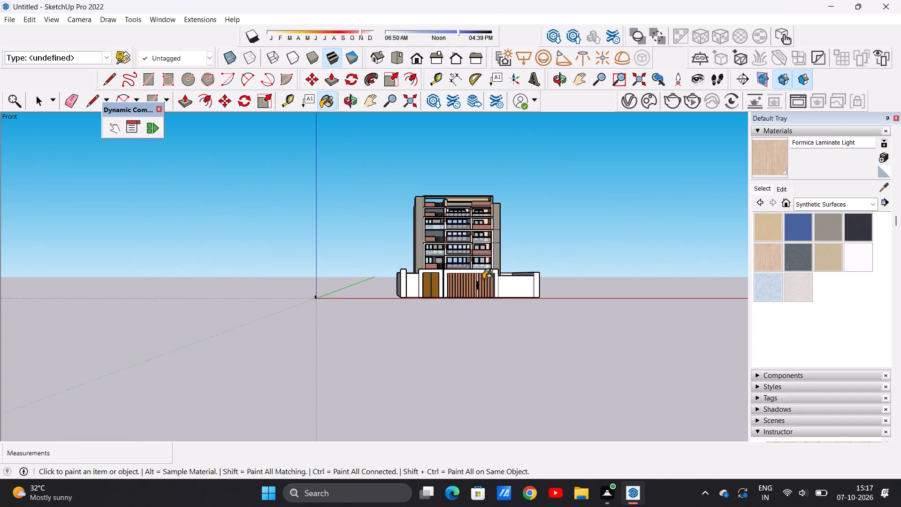
scroll(483, 279, "down", 4)
scroll(476, 264, "up", 11)
middle_click_drag(478, 267, 524, 361)
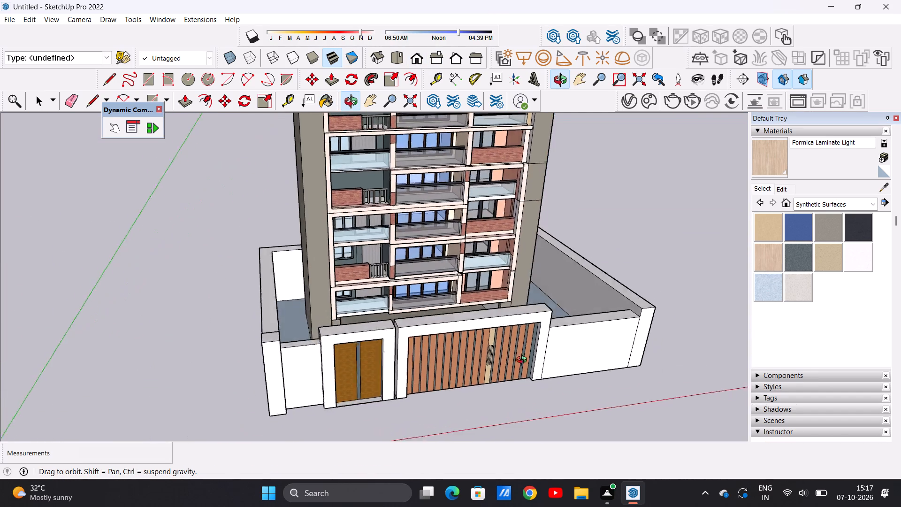
middle_click_drag(524, 361, 550, 386)
scroll(476, 307, "up", 15)
middle_click_drag(475, 313, 476, 296)
scroll(477, 295, "up", 1)
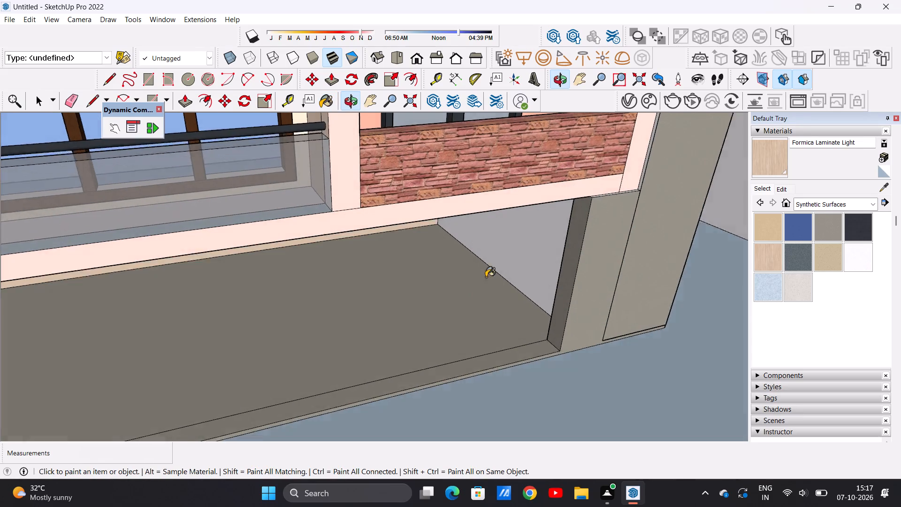
left_click(534, 230)
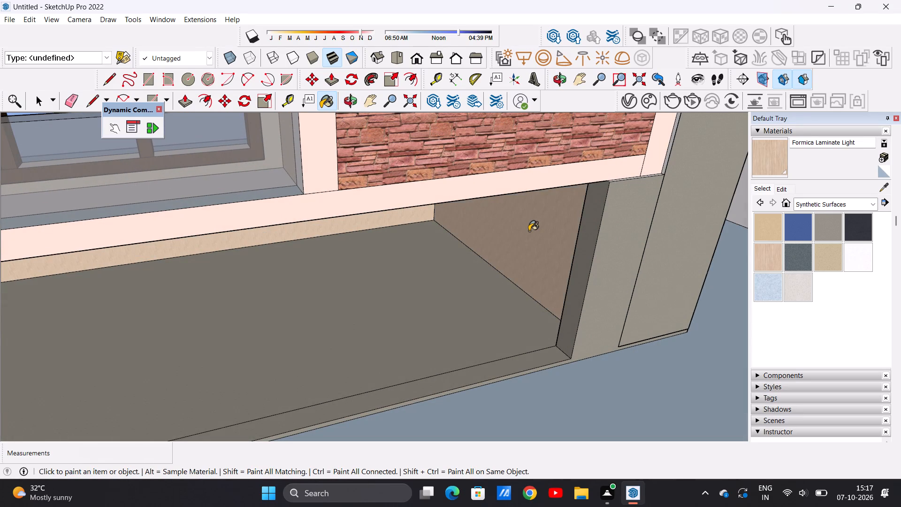
Examine the whole building and its compound from above and from the front.
scroll(501, 274, "down", 6)
scroll(489, 286, "up", 1)
scroll(488, 288, "down", 18)
scroll(484, 328, "up", 1)
scroll(484, 328, "down", 9)
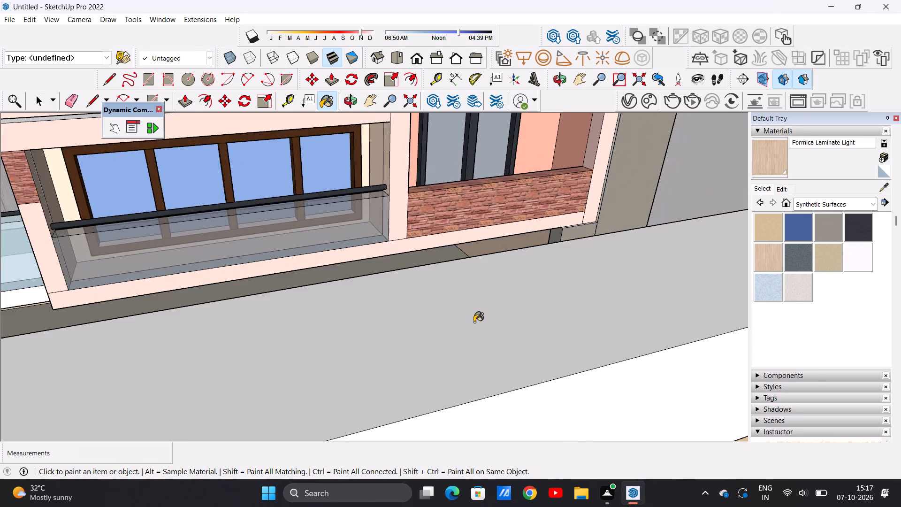
scroll(474, 322, "down", 20)
scroll(474, 322, "down", 14)
middle_click_drag(465, 300, 227, 340)
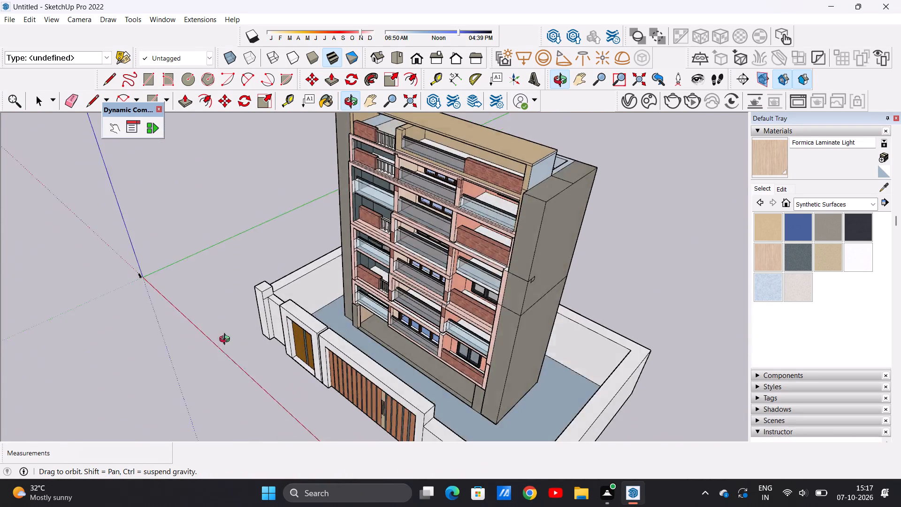
middle_click_drag(227, 340, 405, 392)
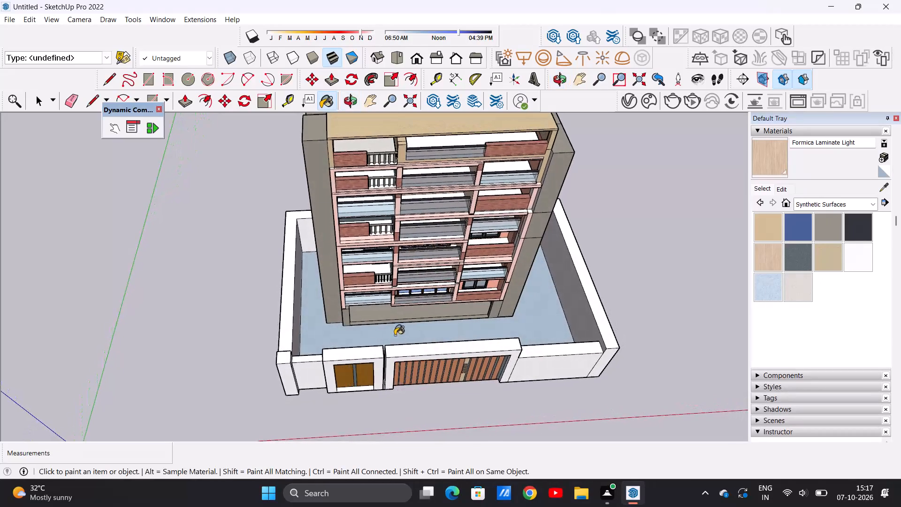
middle_click_drag(444, 319, 425, 167)
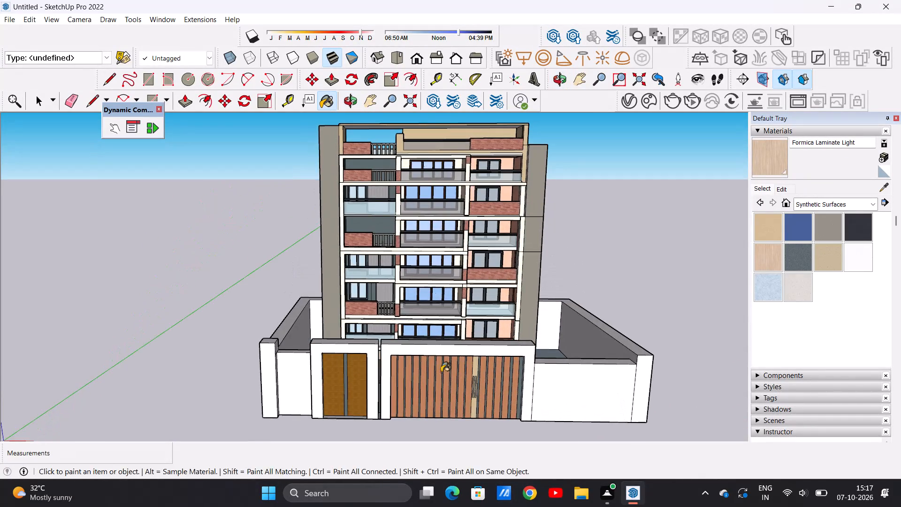
scroll(447, 387, "down", 4)
scroll(455, 406, "up", 15)
middle_click_drag(426, 377, 428, 359)
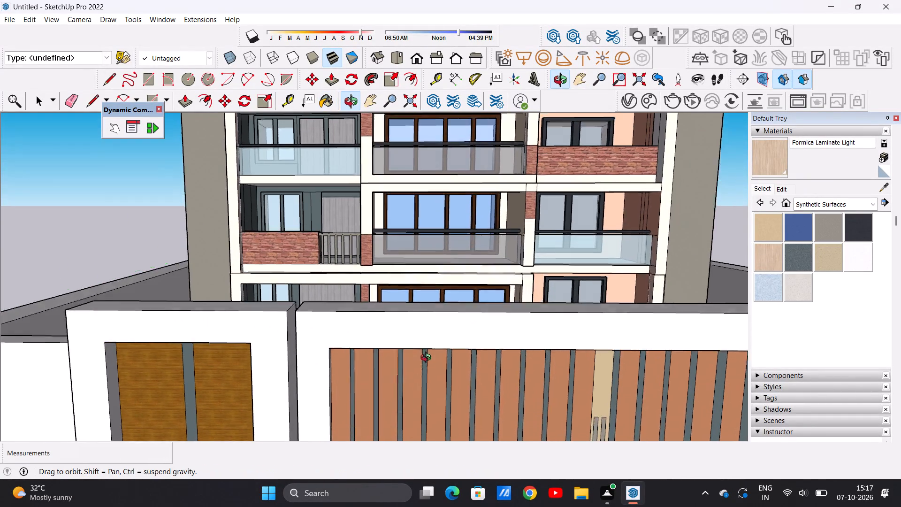
middle_click_drag(428, 359, 428, 344)
scroll(427, 374, "down", 20)
scroll(427, 374, "down", 1)
scroll(467, 373, "up", 6)
scroll(425, 374, "down", 1)
scroll(425, 374, "up", 4)
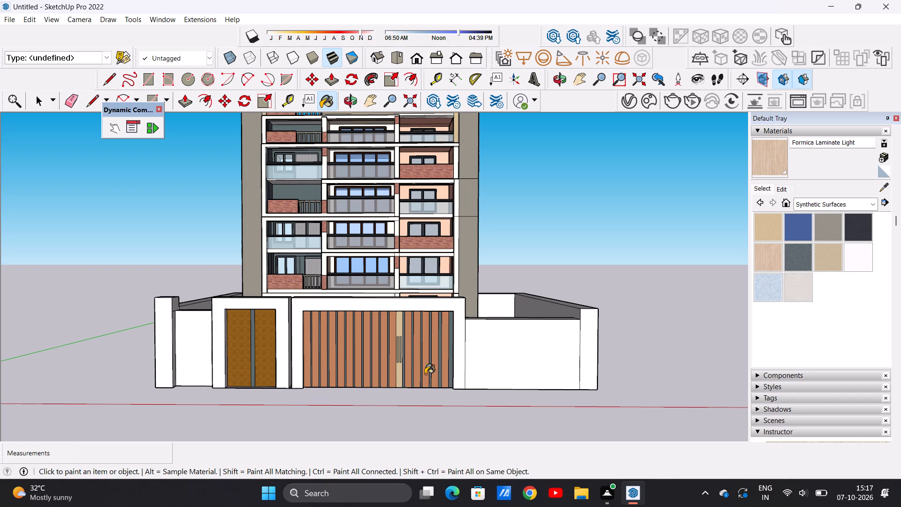
scroll(433, 346, "down", 4)
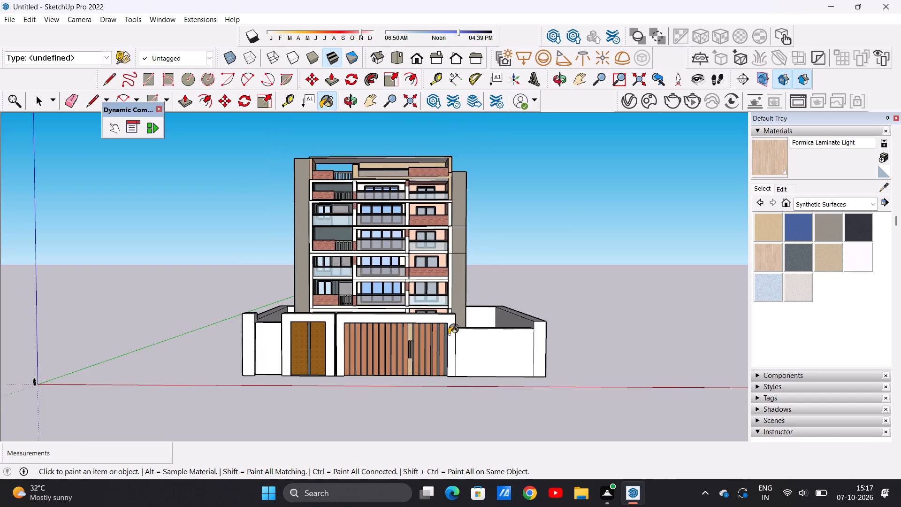
scroll(454, 334, "down", 4)
Examine the compound's front wall and both gates from an angle and up close.
middle_click_drag(486, 351, 387, 390)
scroll(438, 365, "up", 7)
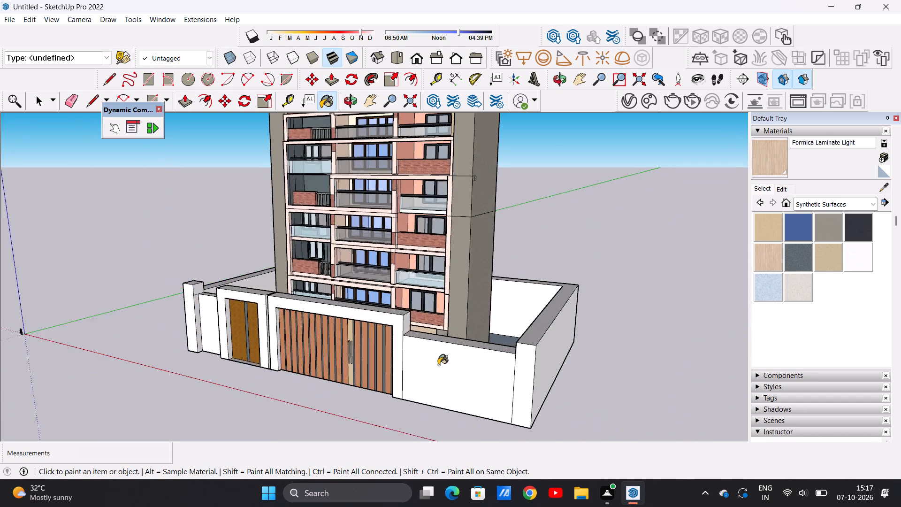
scroll(438, 365, "up", 5)
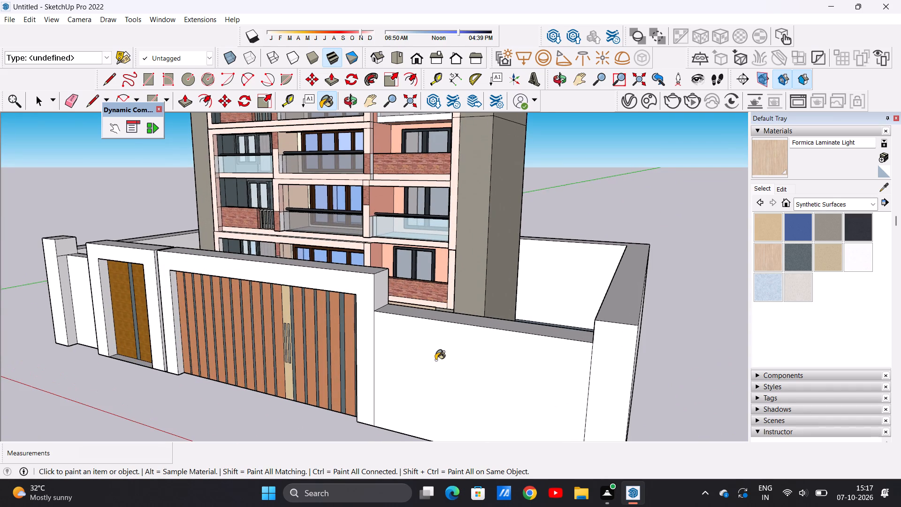
scroll(447, 351, "down", 4)
scroll(477, 369, "up", 7)
middle_click_drag(525, 360, 475, 370)
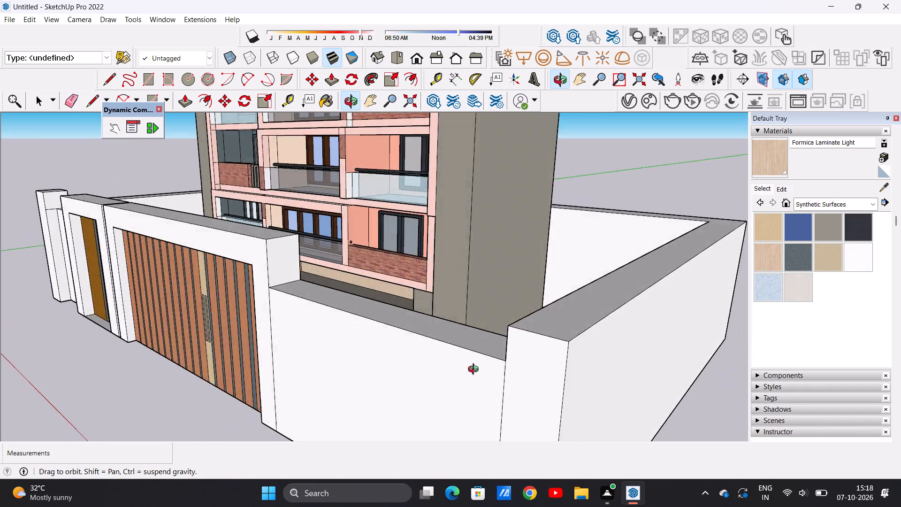
middle_click_drag(475, 370, 571, 346)
scroll(531, 334, "down", 8)
middle_click_drag(372, 348, 387, 350)
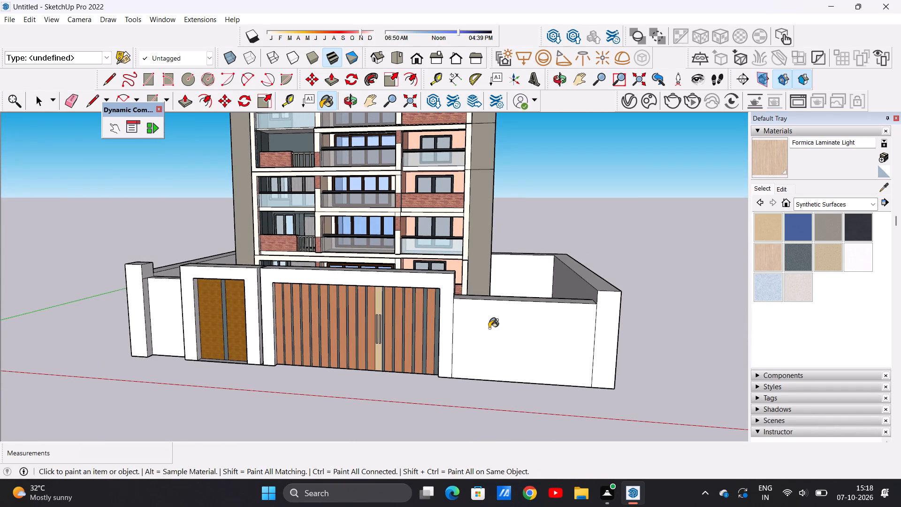
scroll(391, 322, "up", 10)
middle_click_drag(317, 330, 449, 331)
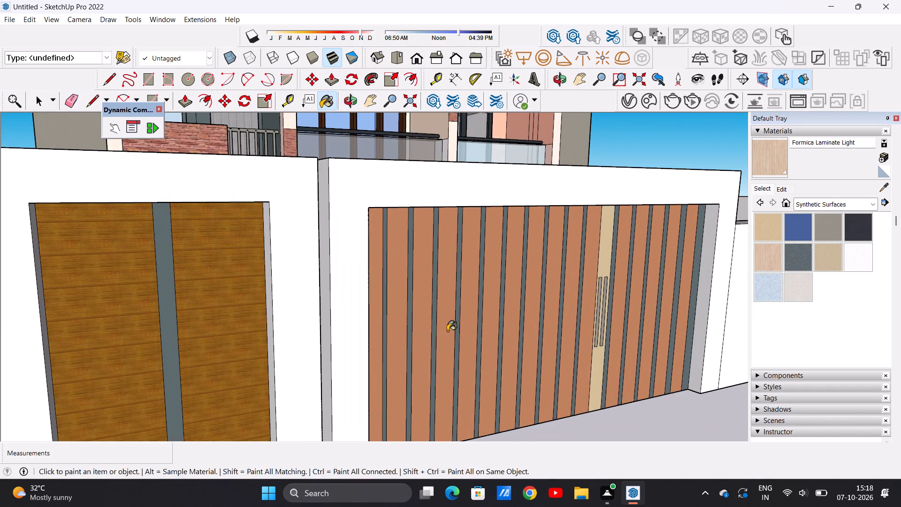
middle_click_drag(436, 330, 369, 330)
Examine the front facade together with the gates from near and far.
scroll(369, 331, "down", 14)
scroll(368, 331, "up", 4)
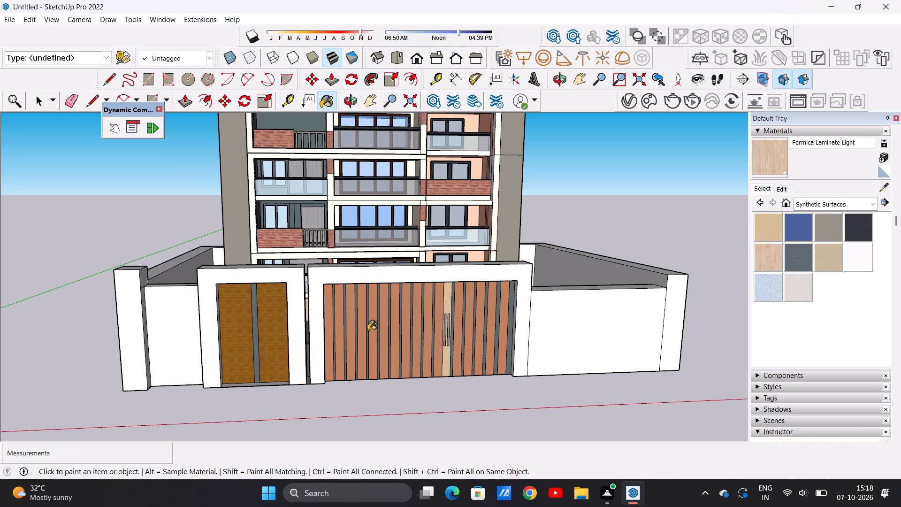
scroll(354, 330, "down", 20)
scroll(354, 330, "down", 15)
scroll(355, 297, "up", 8)
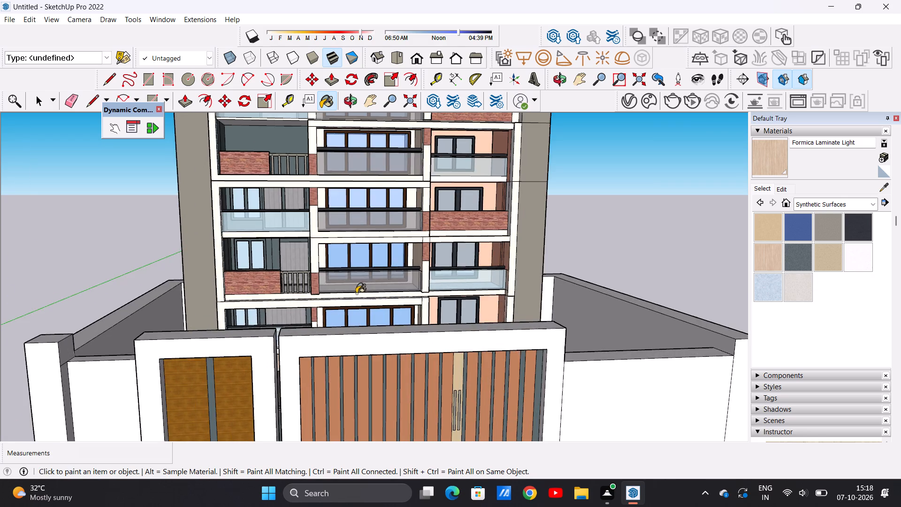
middle_click_drag(333, 415, 310, 354)
scroll(313, 377, "down", 11)
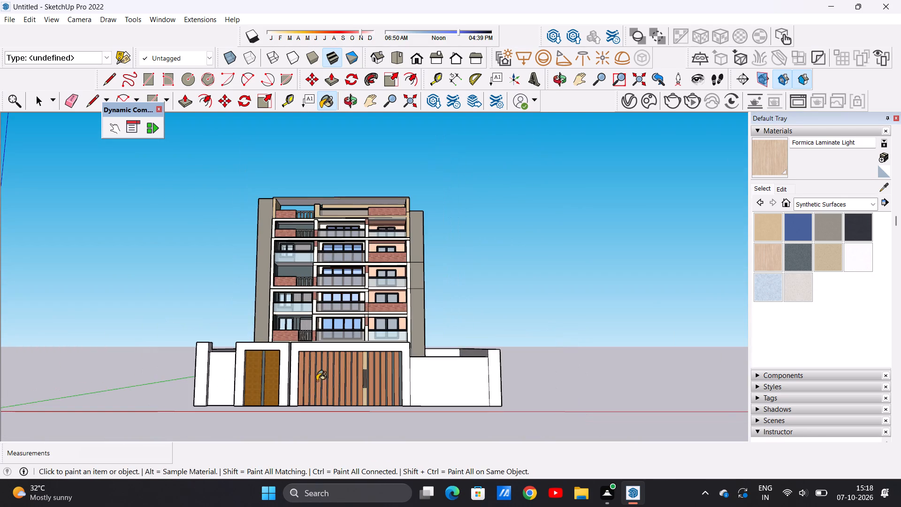
middle_click_drag(317, 381, 315, 421)
scroll(313, 337, "up", 5)
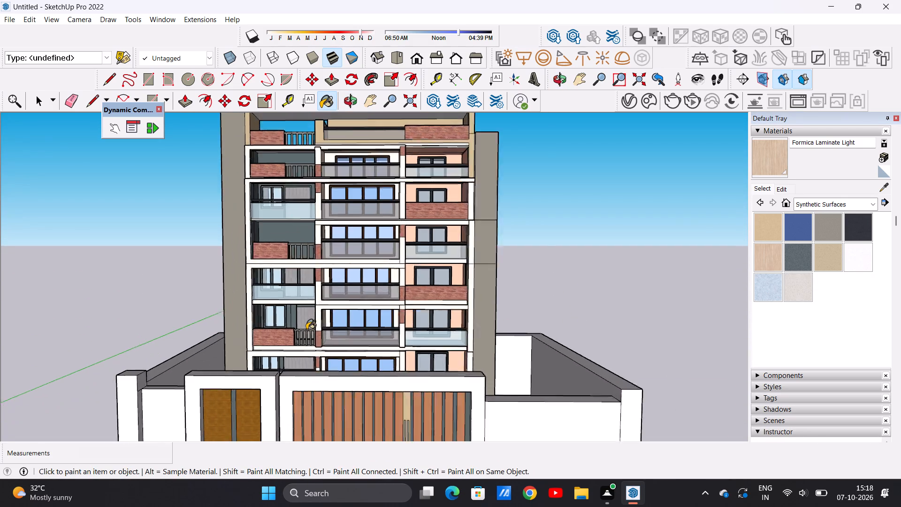
scroll(306, 330, "up", 3)
scroll(306, 330, "down", 10)
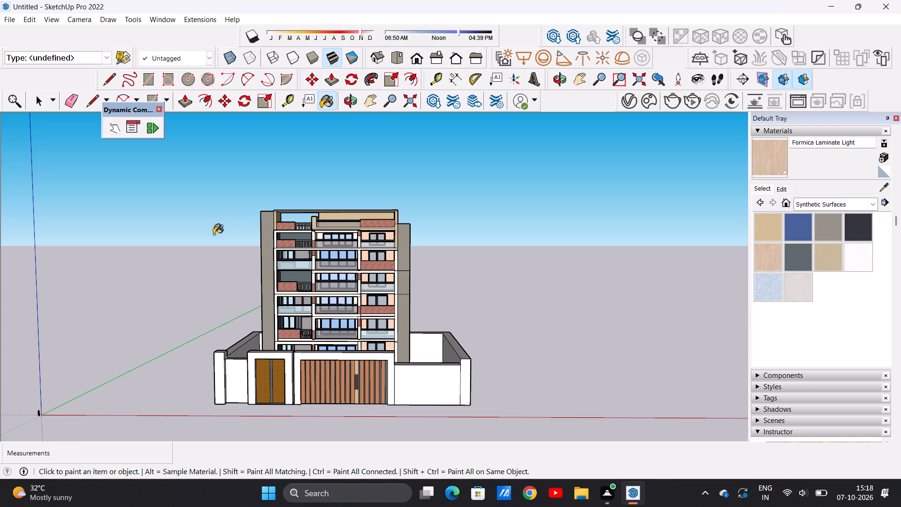
scroll(351, 328, "down", 9)
scroll(357, 384, "up", 6)
scroll(355, 378, "up", 17)
scroll(359, 290, "down", 11)
scroll(360, 321, "up", 6)
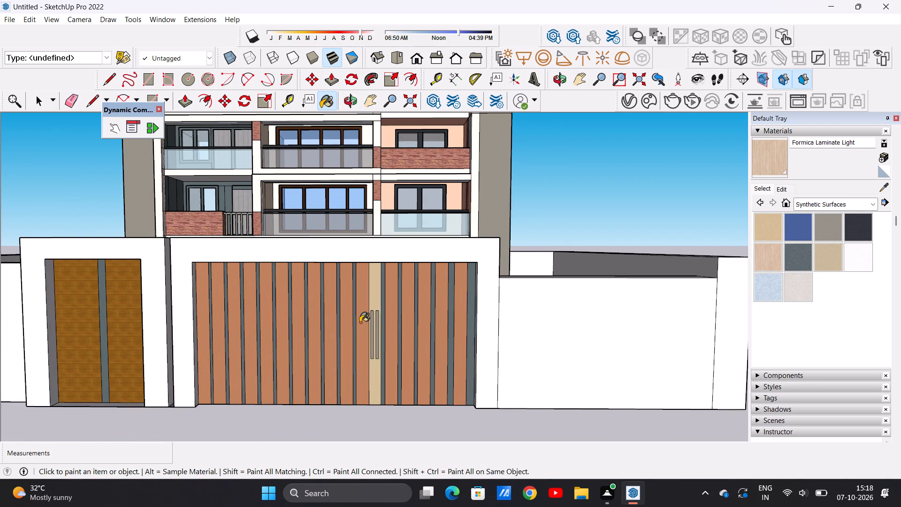
Examine the building and its compound from the front and from above, including the open ground beside the tower.
key("space")
scroll(377, 335, "down", 9)
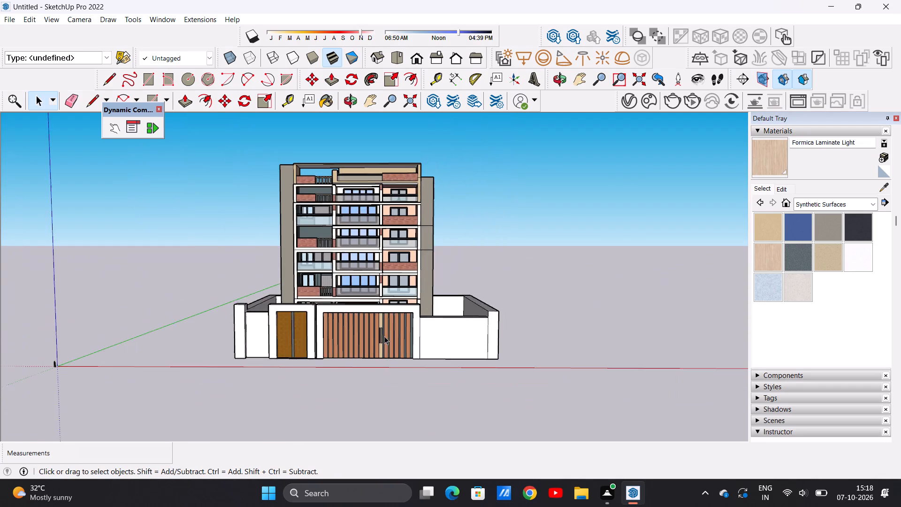
scroll(384, 336, "down", 4)
middle_click_drag(451, 295, 323, 431)
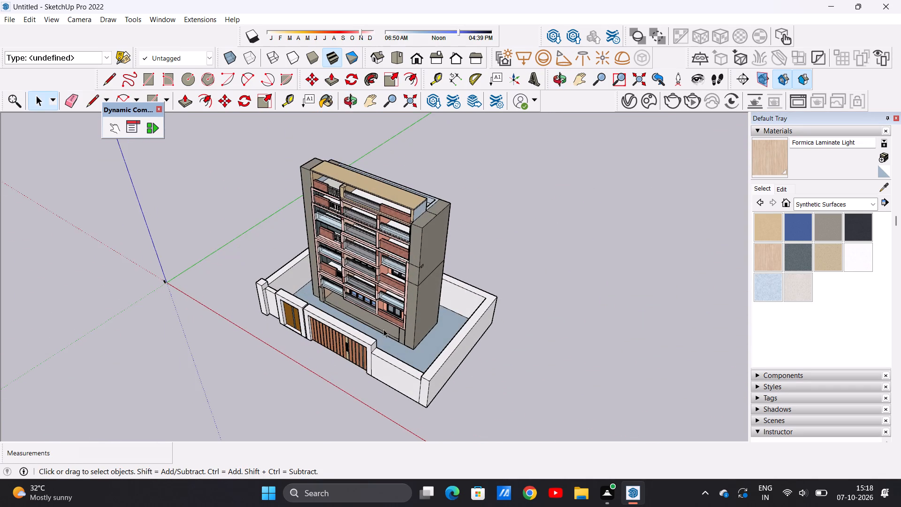
scroll(389, 328, "up", 13)
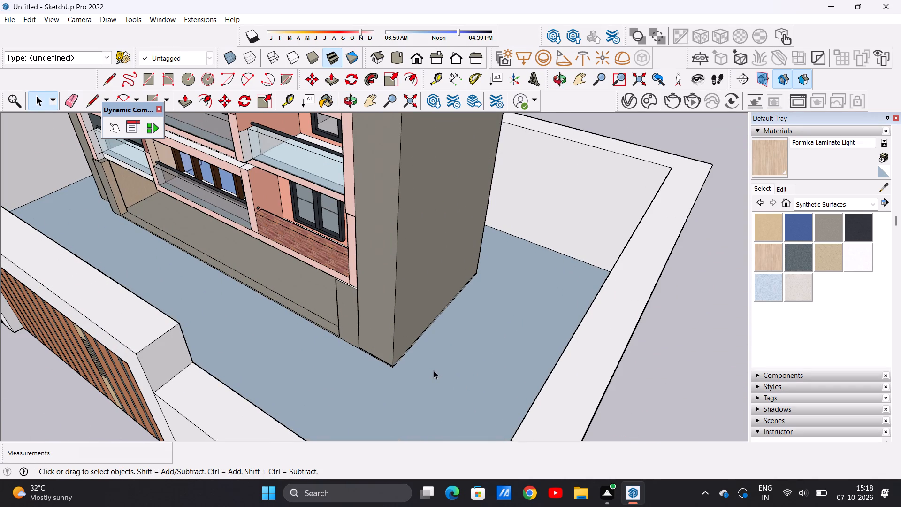
scroll(434, 370, "down", 12)
middle_click_drag(414, 379, 517, 258)
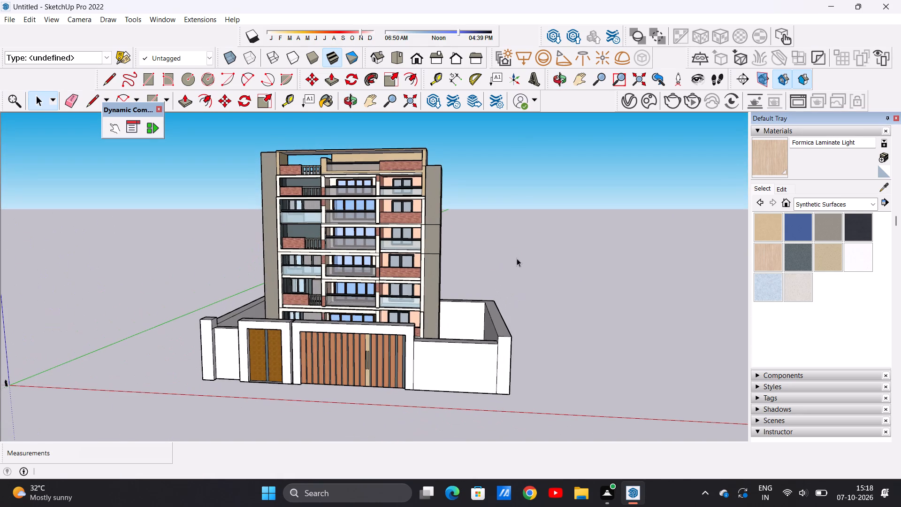
scroll(392, 345, "down", 4)
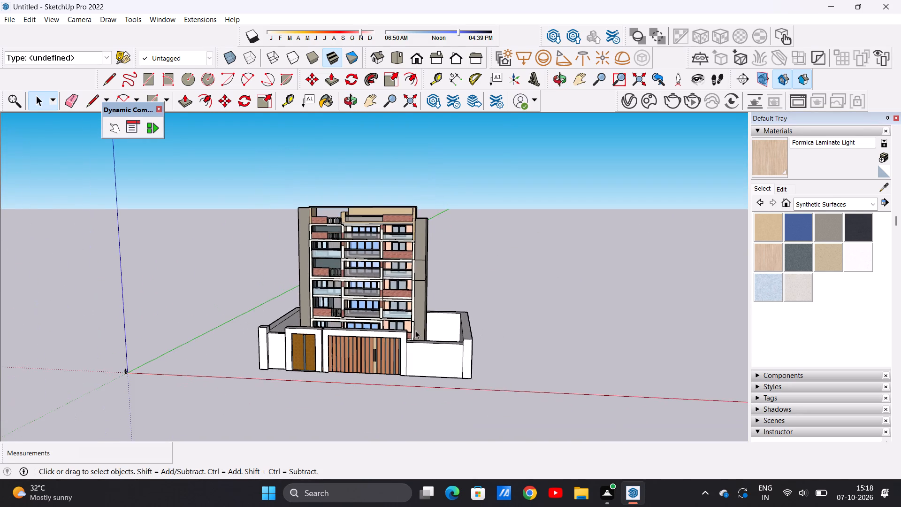
middle_click_drag(424, 325, 406, 432)
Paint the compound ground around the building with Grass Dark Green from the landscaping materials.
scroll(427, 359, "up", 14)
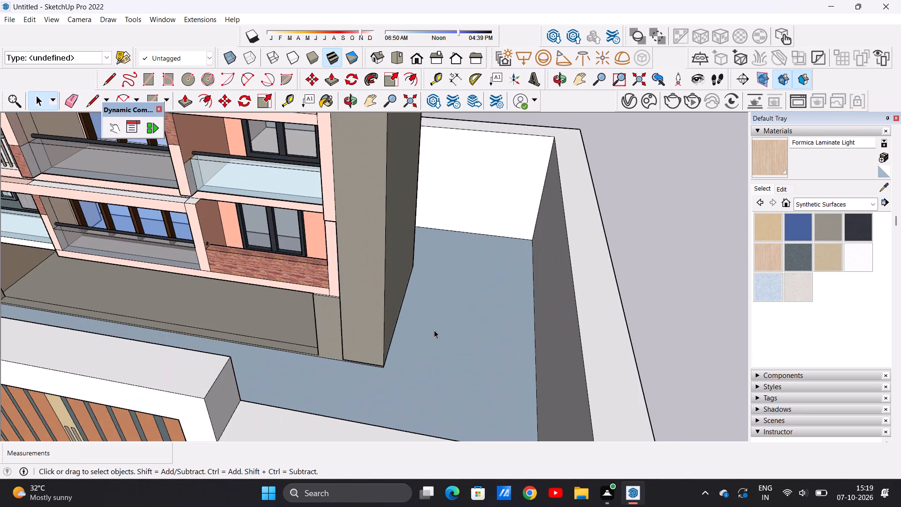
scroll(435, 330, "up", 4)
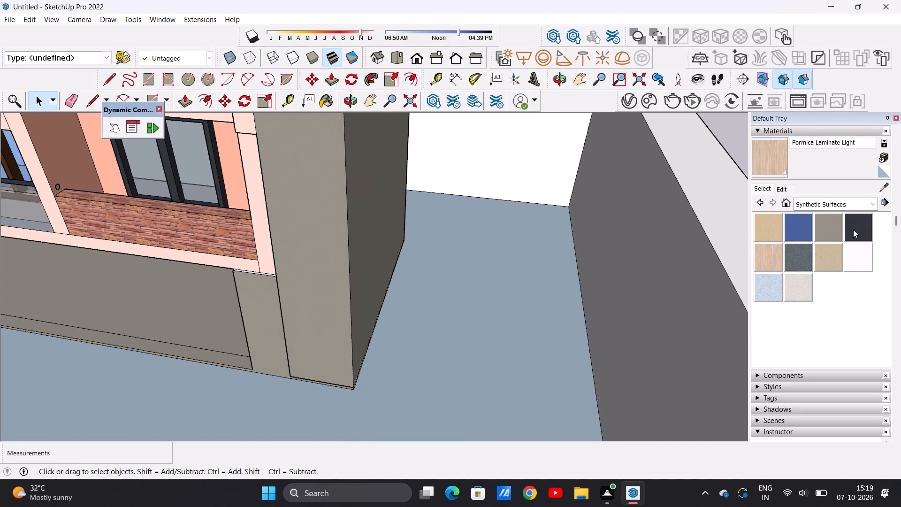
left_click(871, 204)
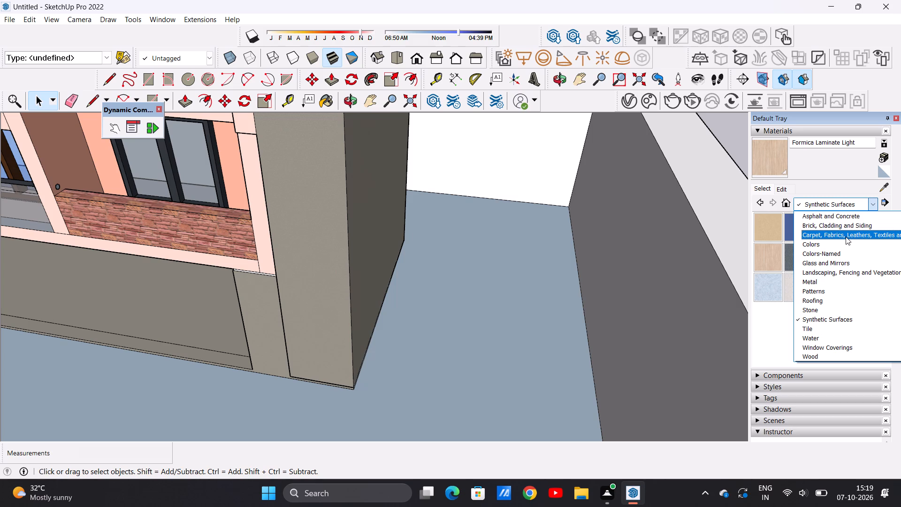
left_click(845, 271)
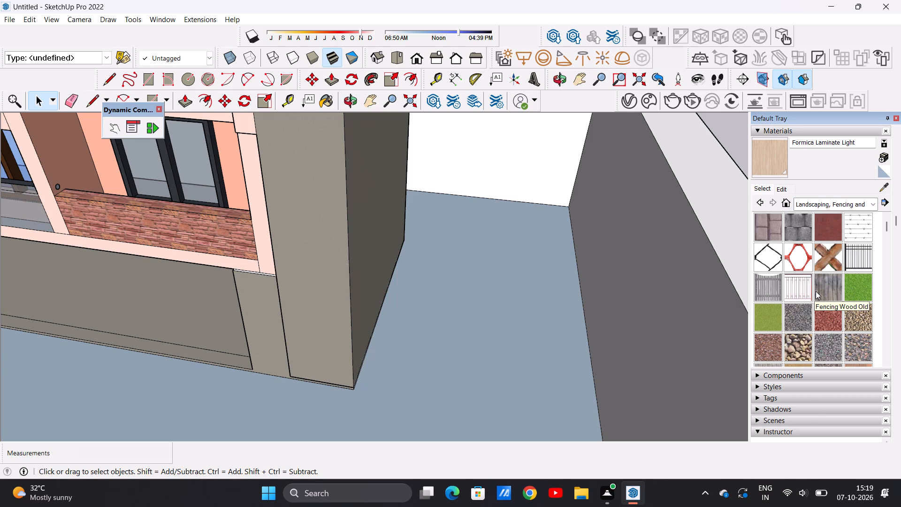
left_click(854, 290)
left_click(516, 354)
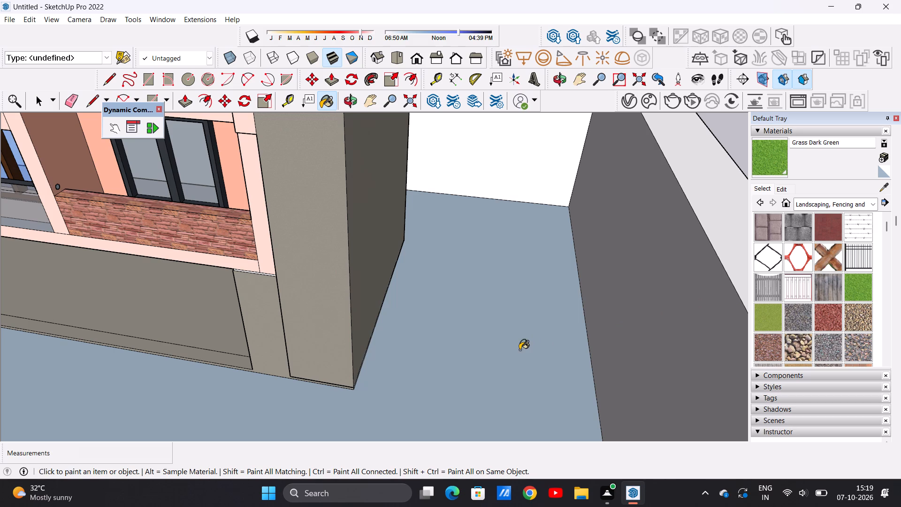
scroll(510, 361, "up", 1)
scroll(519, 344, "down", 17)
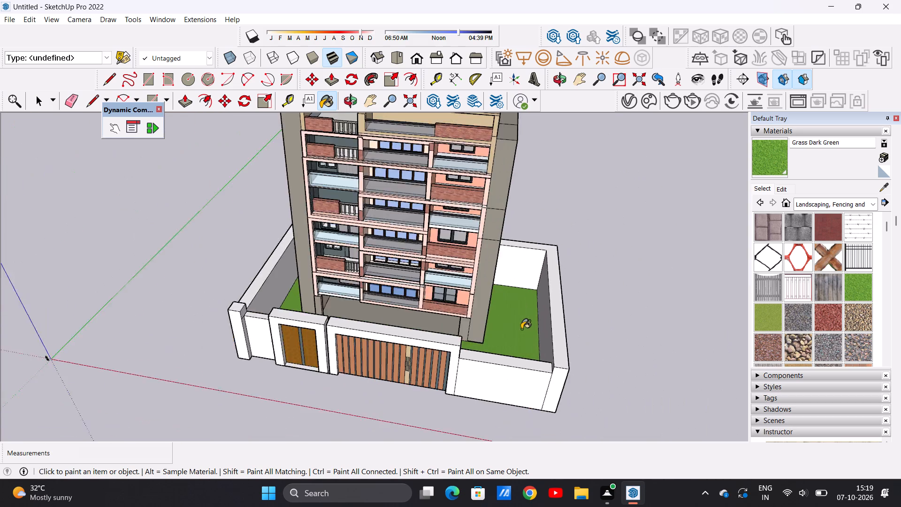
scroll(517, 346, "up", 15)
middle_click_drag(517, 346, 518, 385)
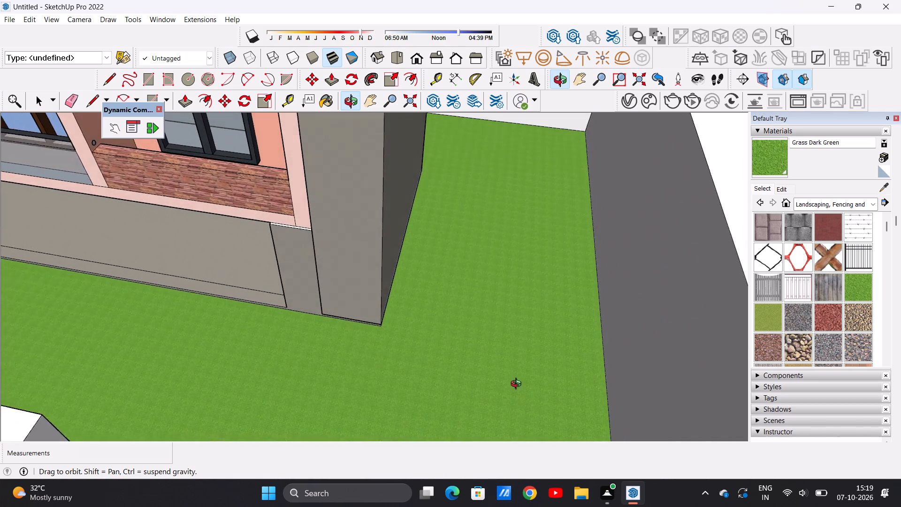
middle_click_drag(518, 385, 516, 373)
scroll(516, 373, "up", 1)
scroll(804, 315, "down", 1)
Paint the compound ground around the building with Vegetation Grass Artificial.
scroll(805, 315, "down", 1)
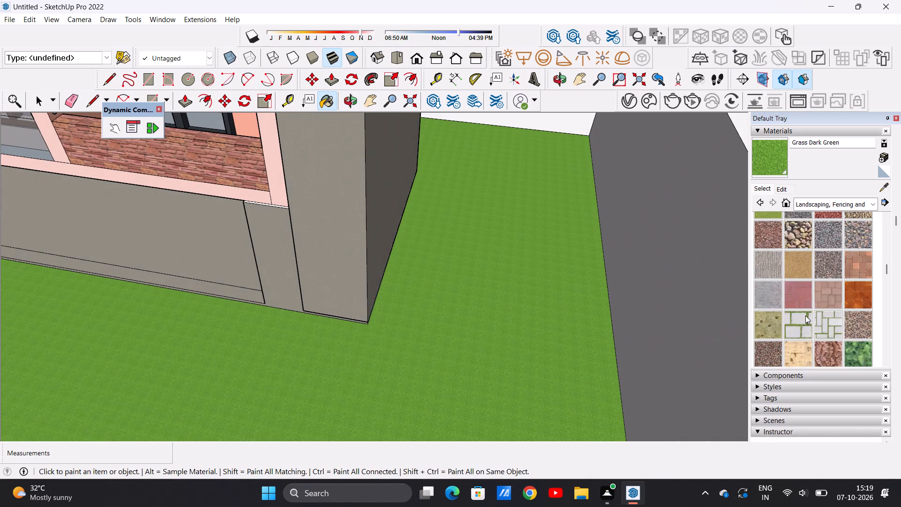
scroll(805, 315, "down", 1)
left_click(861, 326)
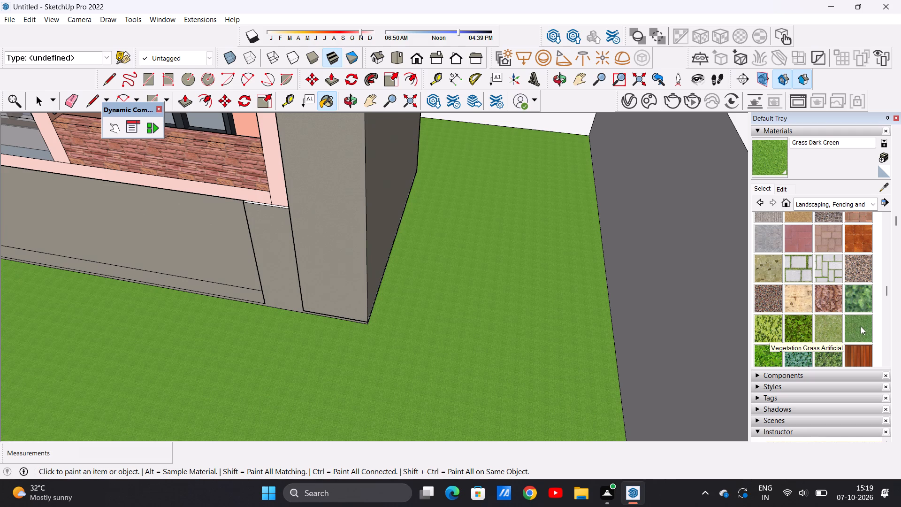
left_click(484, 374)
scroll(500, 379, "up", 10)
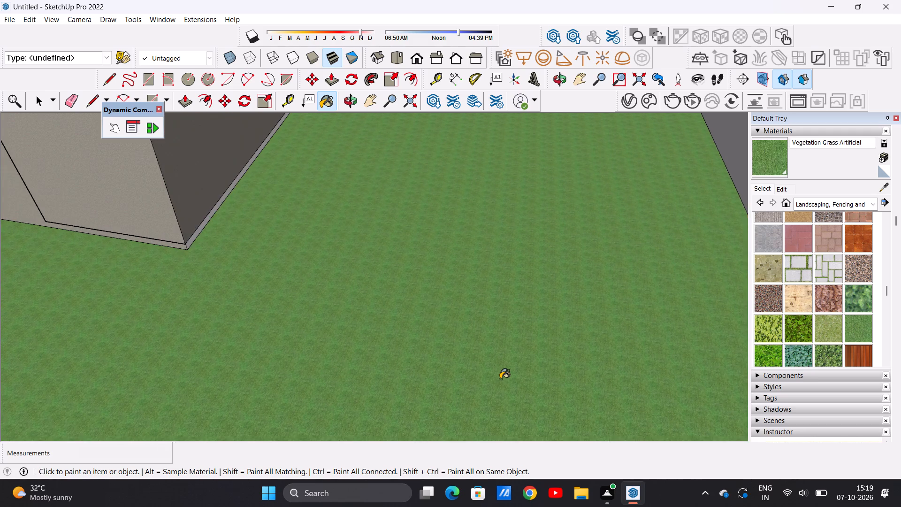
scroll(501, 379, "down", 20)
scroll(501, 379, "down", 11)
scroll(504, 368, "up", 1)
scroll(504, 368, "down", 6)
Examine the whole building and the grassed compound from above and from the front.
middle_click_drag(500, 362, 499, 314)
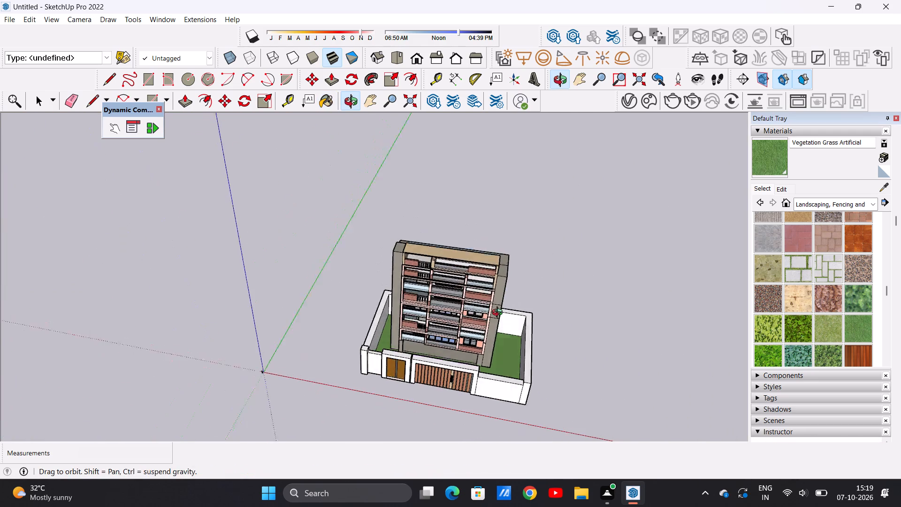
middle_click_drag(499, 314, 505, 250)
scroll(458, 403, "up", 11)
scroll(468, 388, "down", 6)
scroll(455, 377, "up", 3)
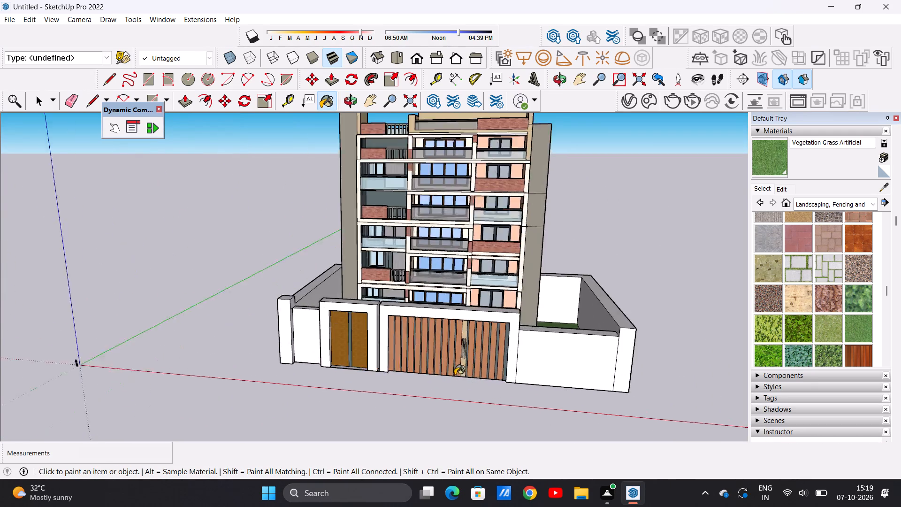
scroll(455, 375, "up", 3)
scroll(457, 365, "down", 8)
key("space")
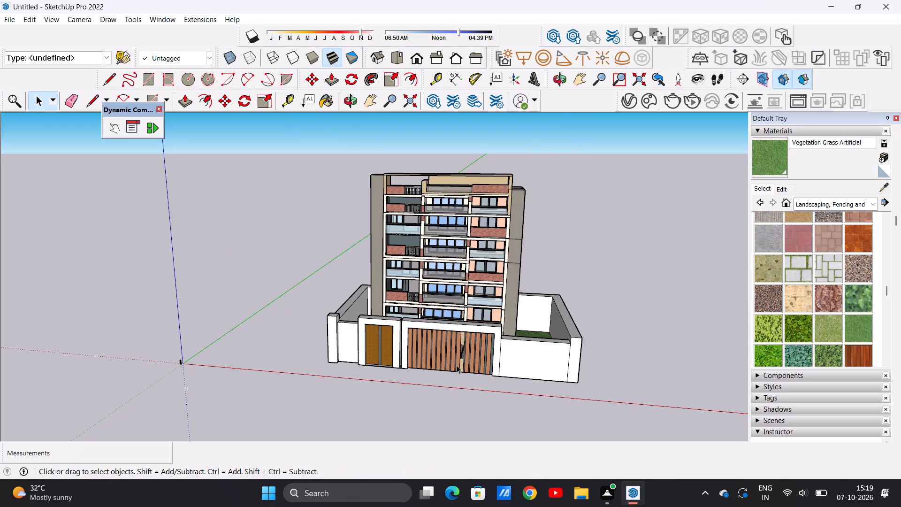
Examine the facade's balconies up close, and the building with its compound walls from the front and above.
scroll(456, 203, "up", 13)
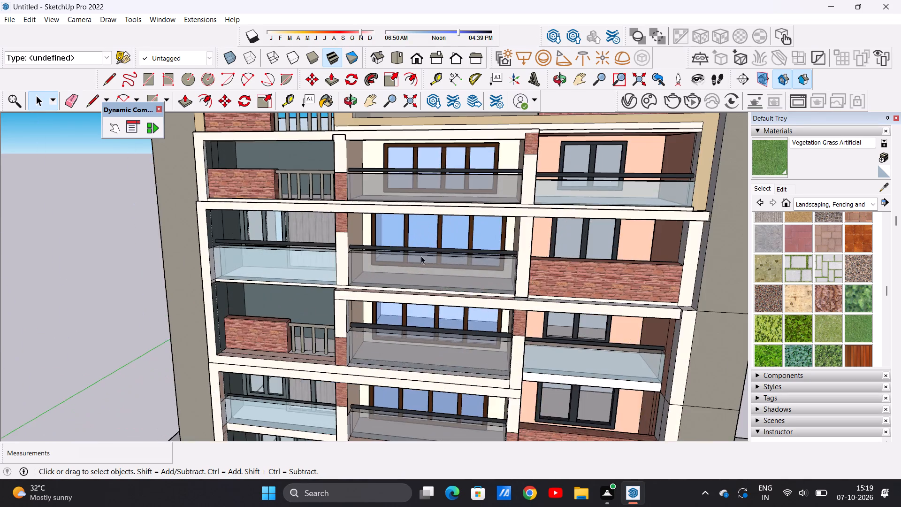
middle_click_drag(413, 270, 449, 207)
scroll(444, 207, "up", 1)
scroll(331, 273, "down", 17)
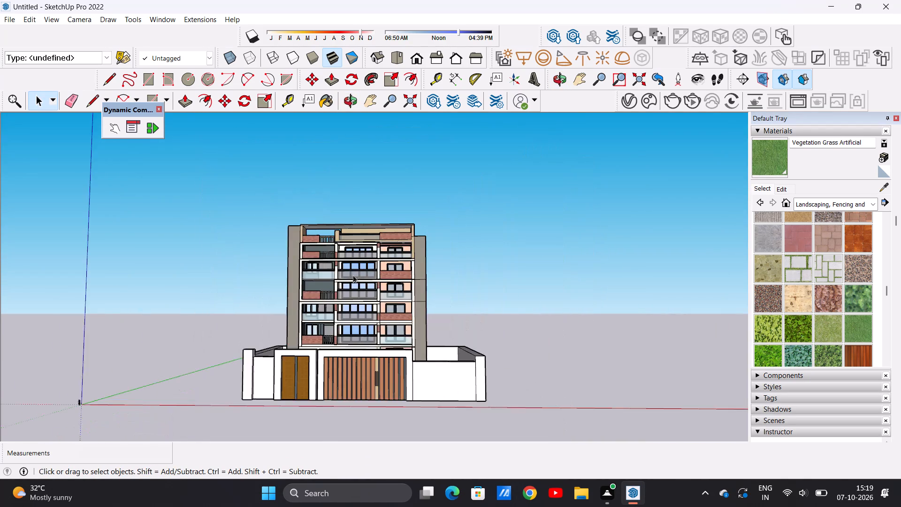
middle_click_drag(448, 280, 481, 345)
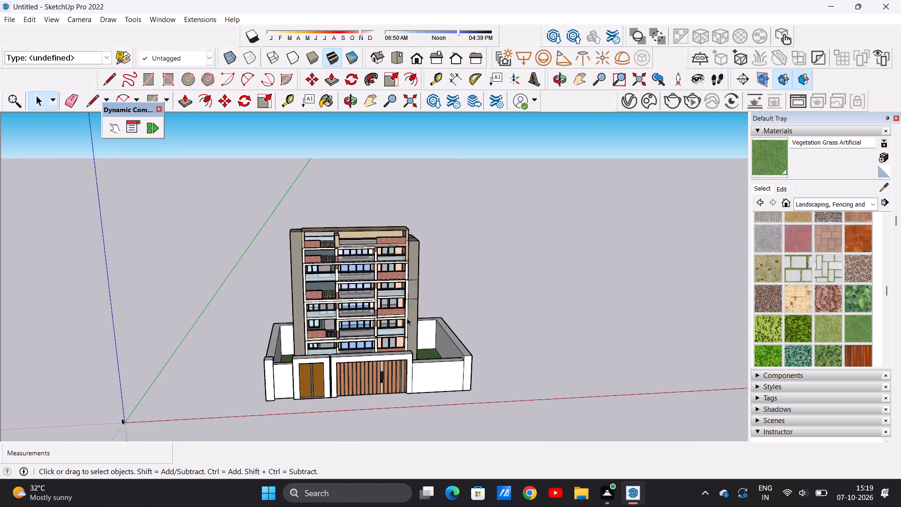
middle_click_drag(251, 297, 215, 267)
scroll(400, 389, "up", 11)
scroll(409, 385, "down", 6)
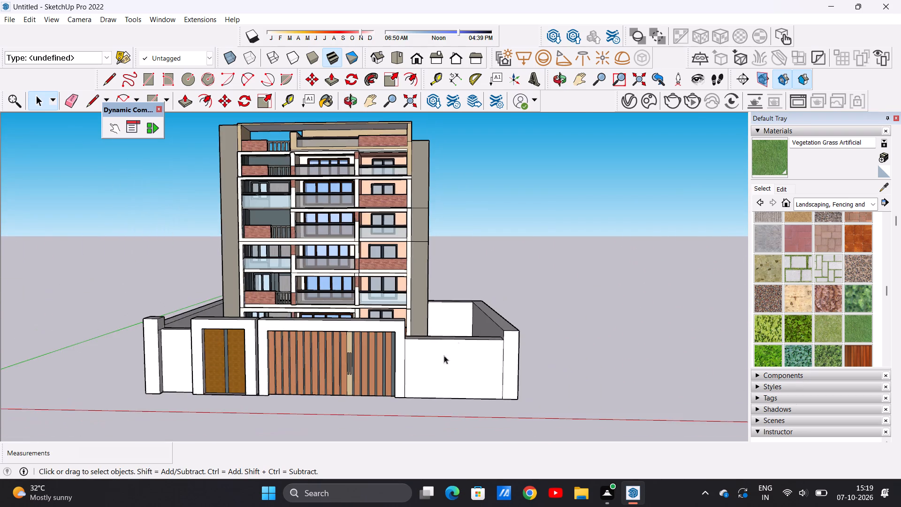
middle_click_drag(462, 281, 465, 377)
scroll(479, 333, "up", 4)
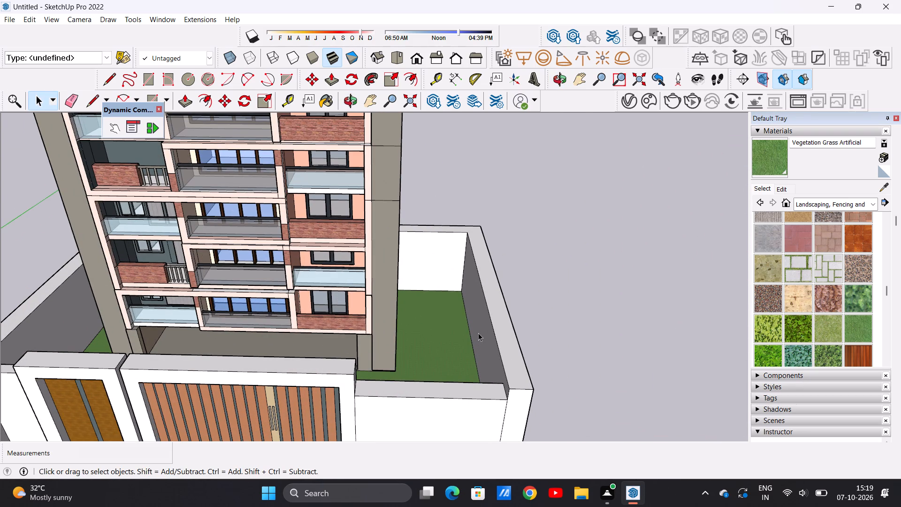
scroll(485, 319, "down", 4)
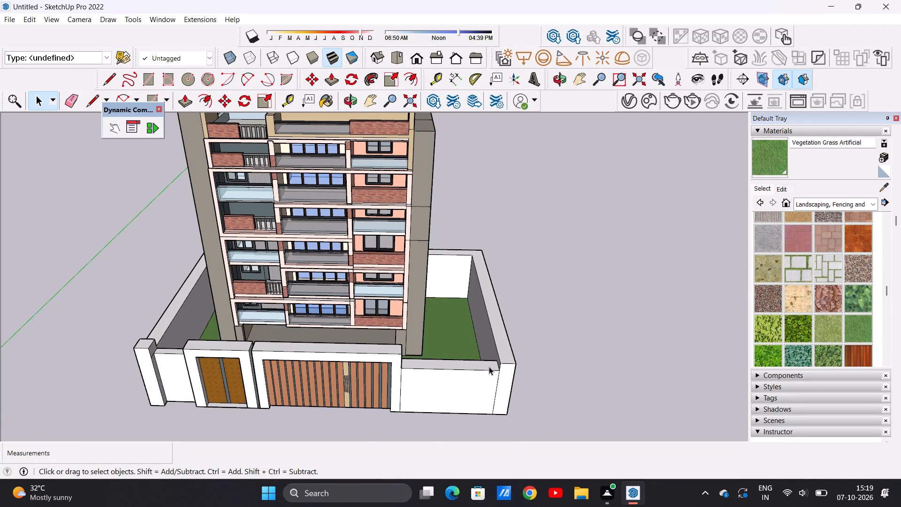
scroll(489, 367, "down", 2)
Paint the outer face and top of the front wall section beside the wide slatted gate with Terrazzo Tile Light from Synthetic Surfaces.
left_click(869, 206)
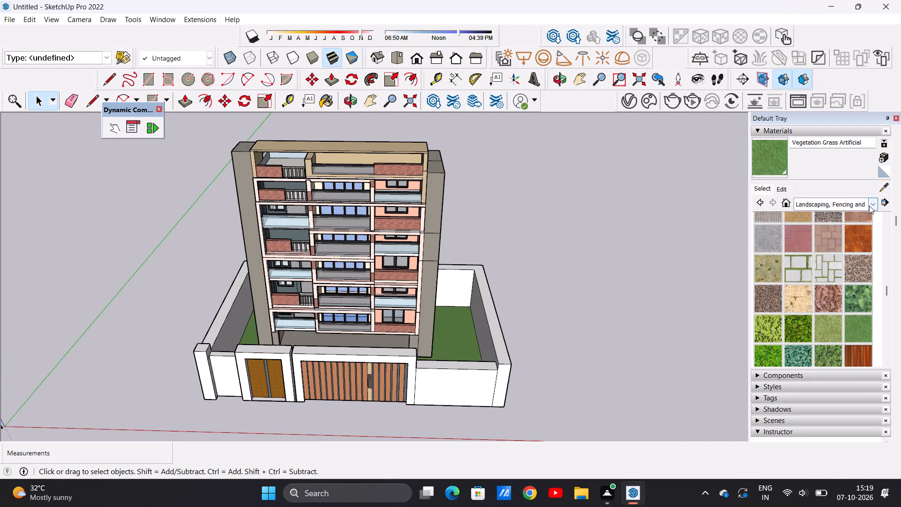
left_click(811, 321)
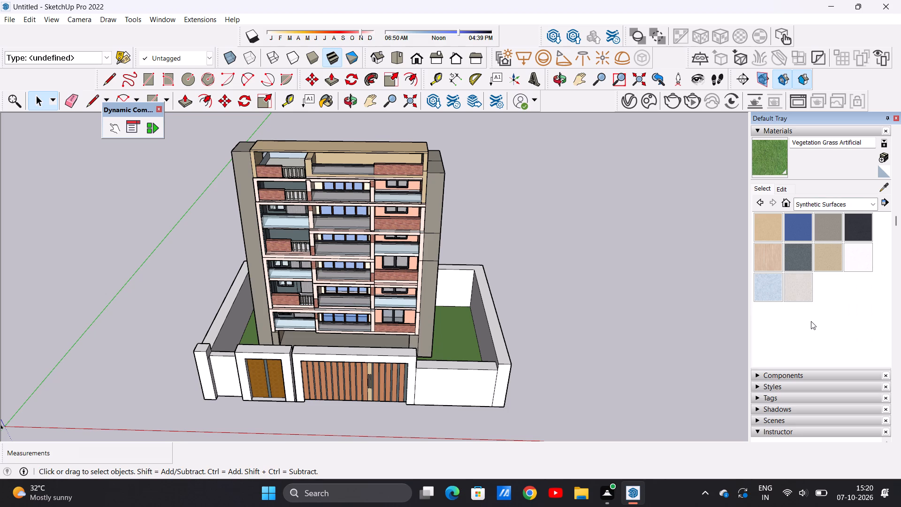
left_click(798, 288)
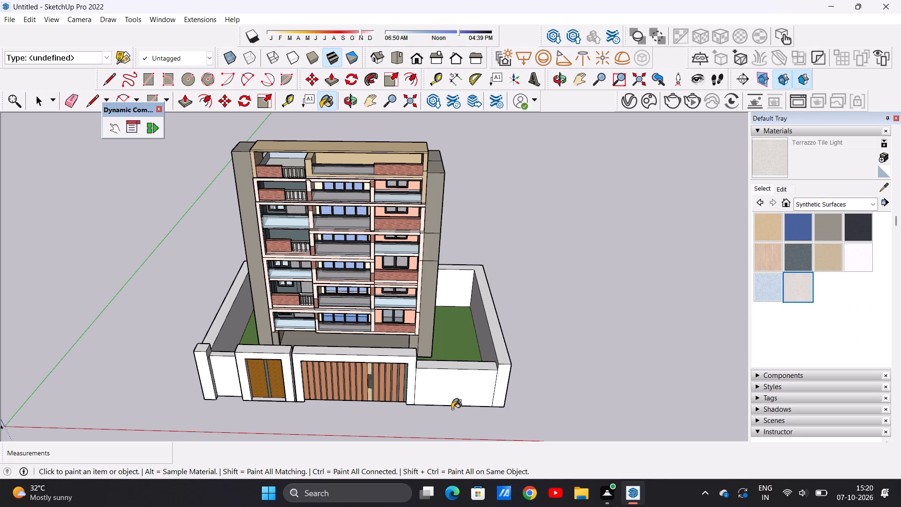
middle_click_drag(450, 407, 450, 371)
scroll(461, 381, "up", 8)
left_click(462, 385)
scroll(463, 335, "up", 7)
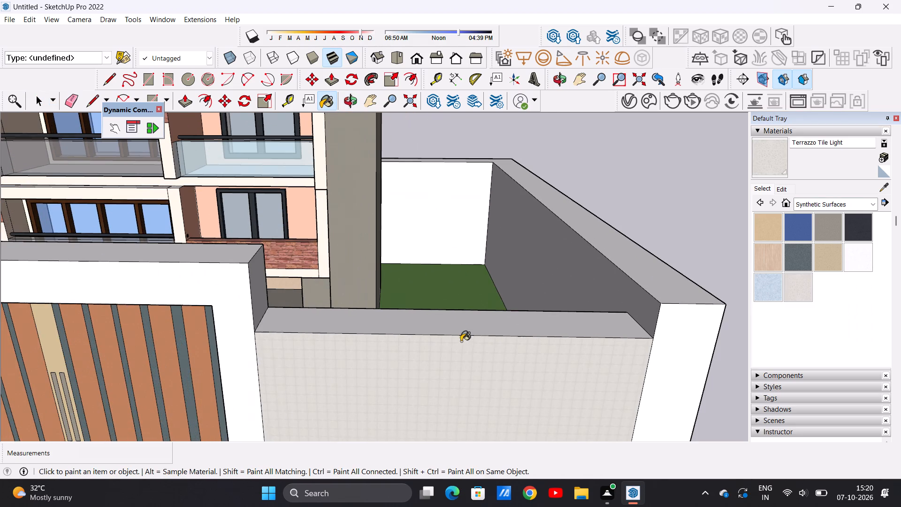
left_click(460, 327)
scroll(444, 356, "down", 6)
middle_click_drag(461, 374, 462, 296)
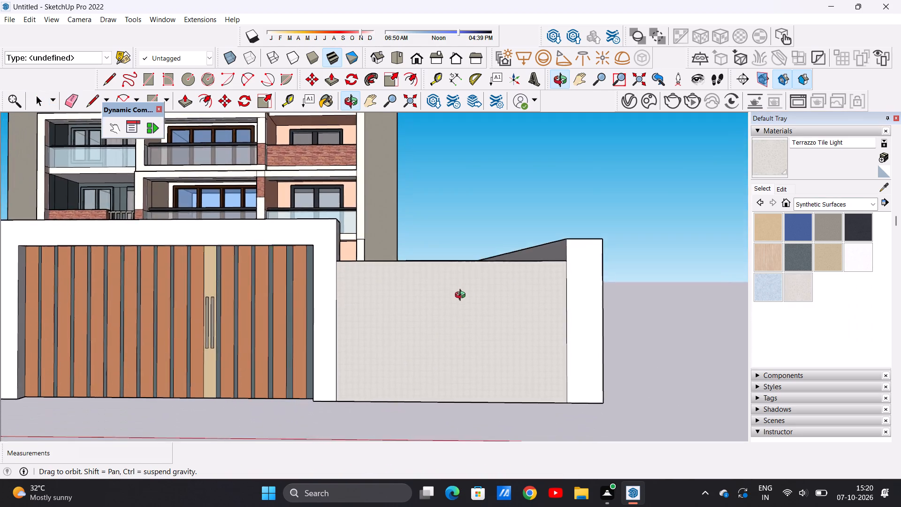
middle_click_drag(462, 296, 471, 328)
Paint the outer face and top of the short front wall section beside the small wooden gate with Terrazzo Tile Light.
scroll(477, 315, "down", 10)
scroll(180, 319, "up", 5)
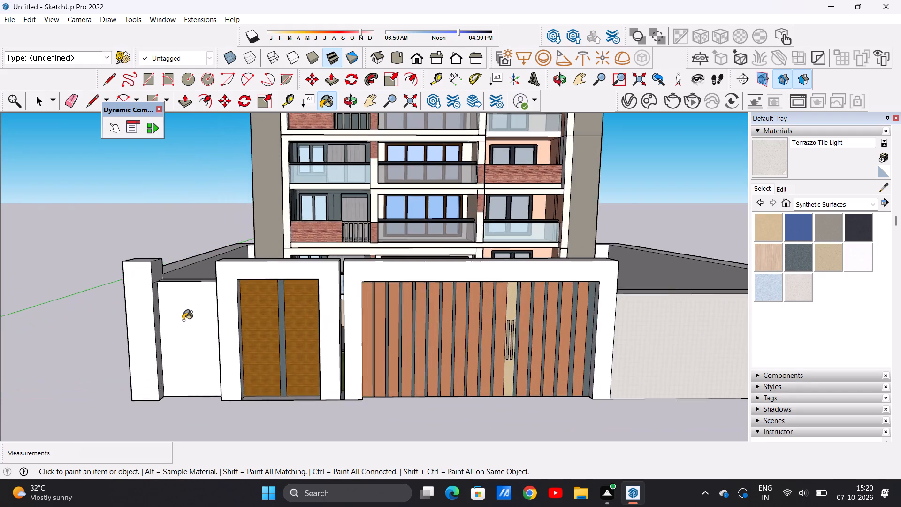
scroll(183, 320, "up", 7)
left_click(182, 320)
middle_click_drag(194, 295, 179, 363)
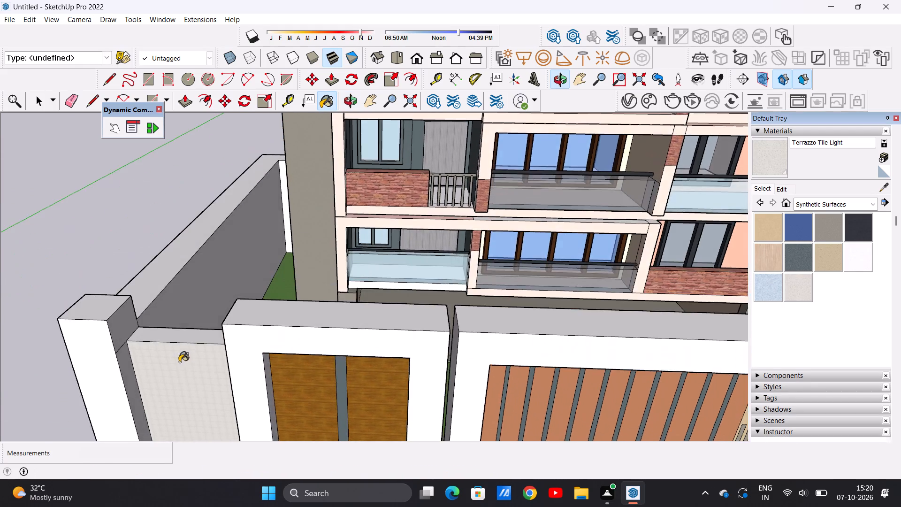
scroll(176, 334, "up", 6)
left_click(176, 334)
scroll(190, 321, "down", 15)
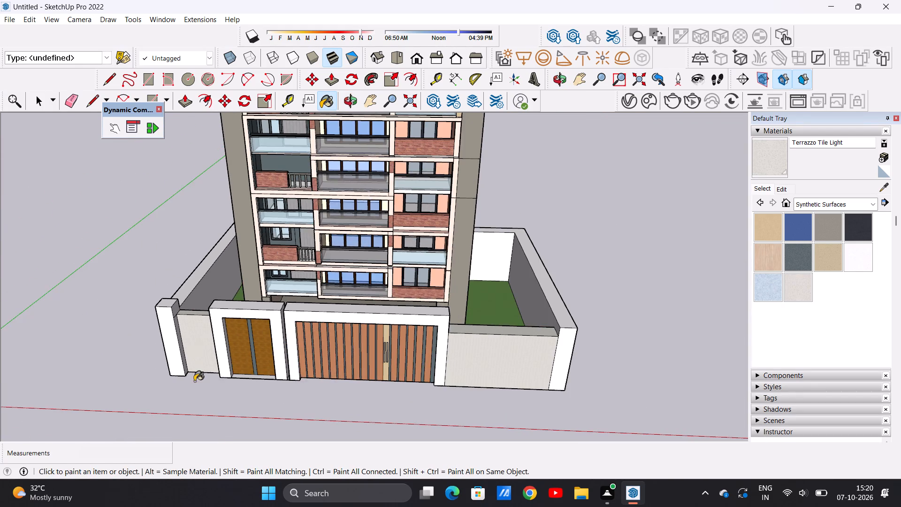
Paint the inner face of the front wall section beside the wide slatted gate with Terrazzo Tile Light.
middle_click_drag(217, 362, 144, 372)
middle_click_drag(408, 339, 383, 342)
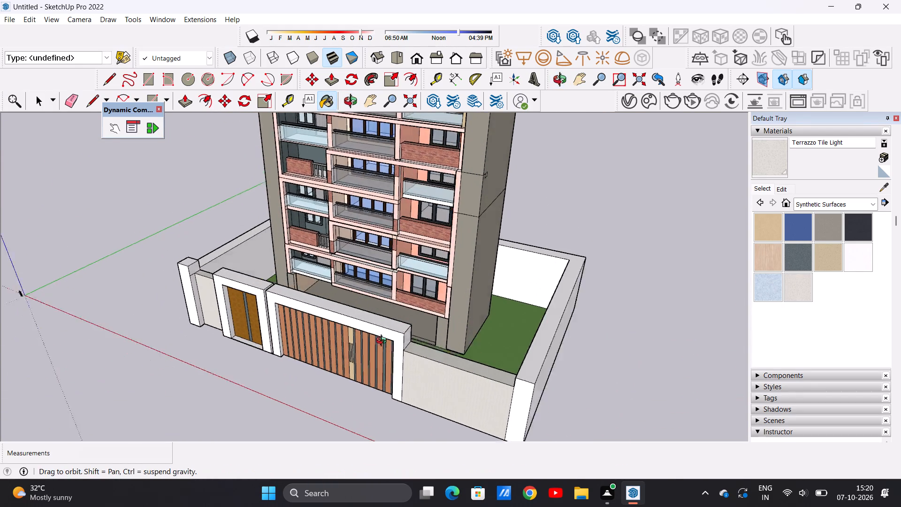
middle_click_drag(383, 342, 99, 357)
scroll(268, 366, "up", 13)
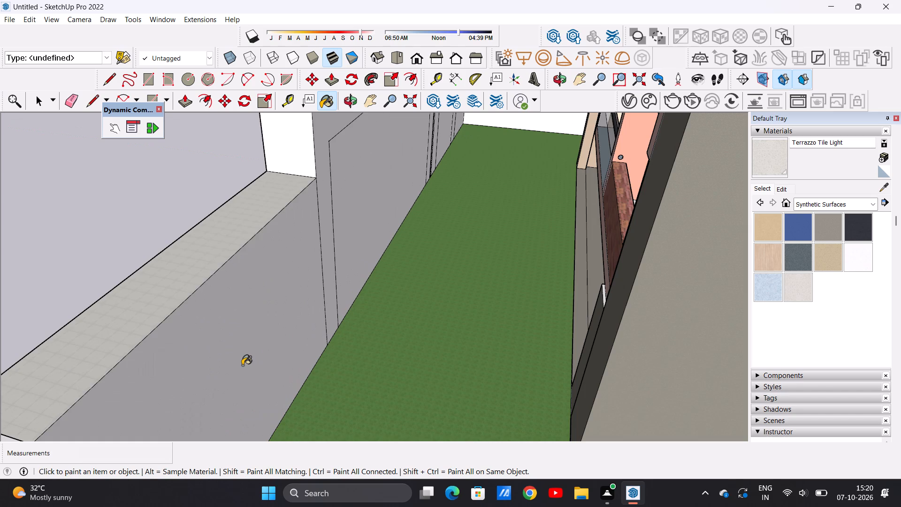
left_click(242, 365)
scroll(250, 383, "down", 11)
scroll(359, 209, "up", 1)
scroll(360, 208, "down", 1)
scroll(361, 207, "up", 4)
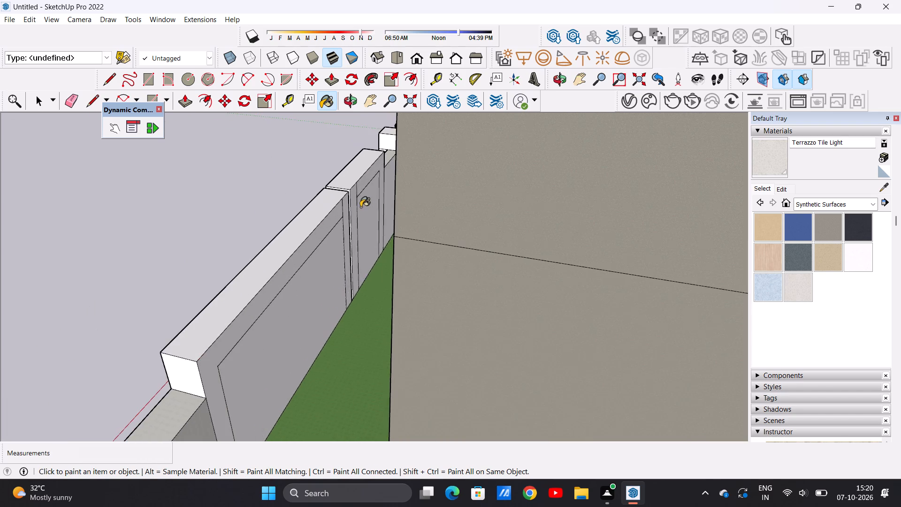
Paint the inner side of the small gate and its surround with Terrazzo Tile Light.
scroll(361, 215, "up", 6)
left_click(367, 216)
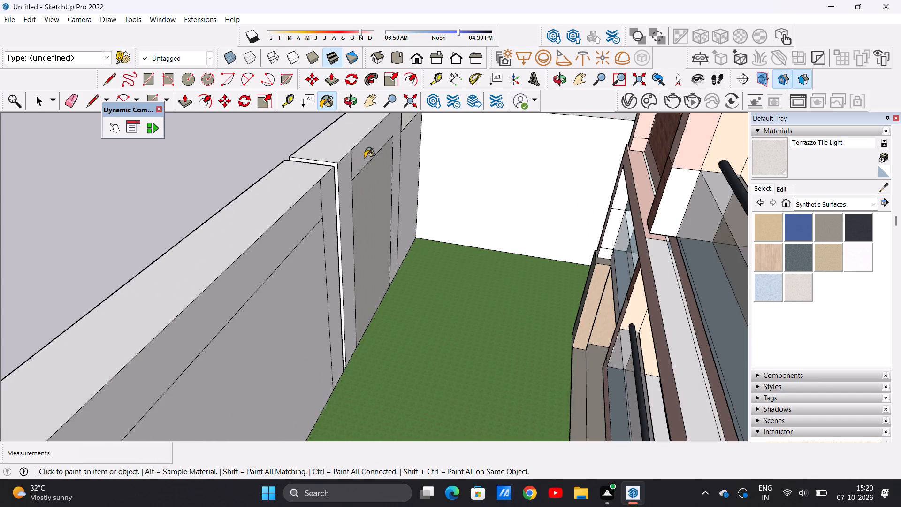
left_click(365, 156)
Paint the top of the short front wall section beside the small wooden gate with Terrazzo Tile Light.
scroll(372, 268, "down", 6)
middle_click_drag(270, 297, 290, 303)
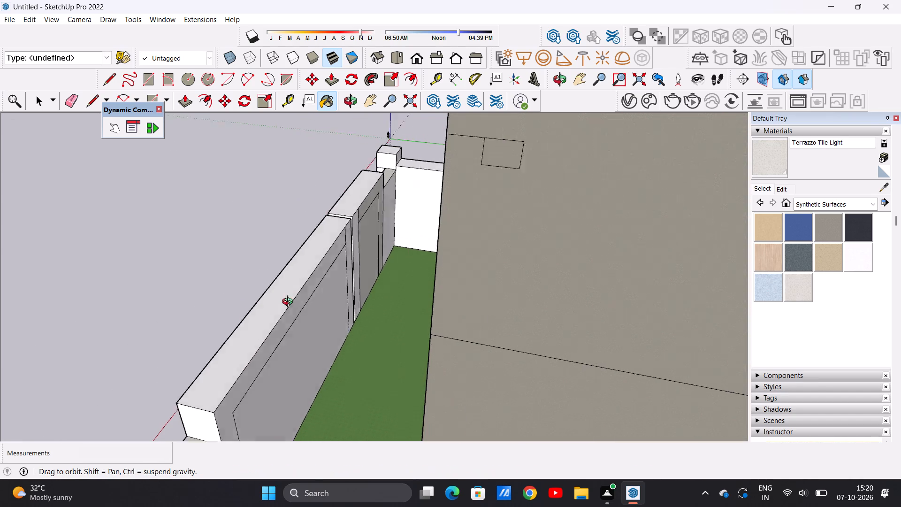
middle_click_drag(290, 303, 660, 272)
scroll(419, 290, "down", 9)
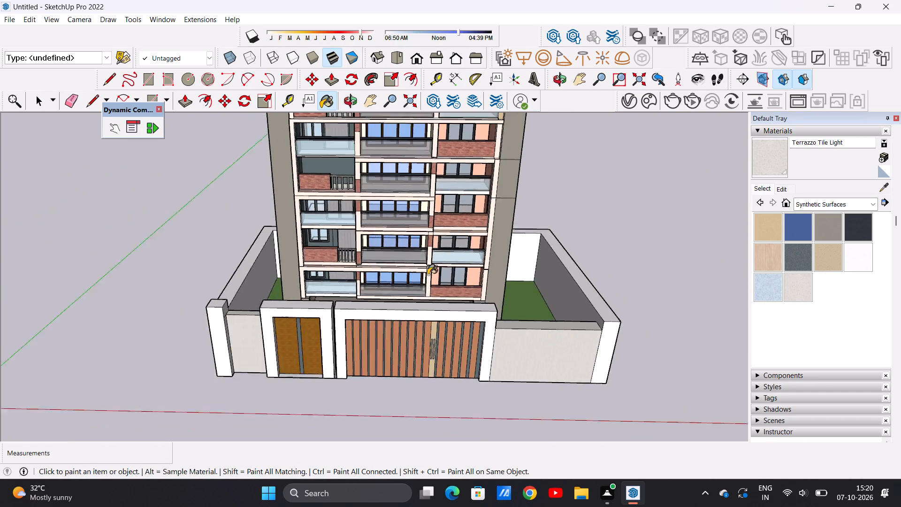
scroll(428, 275, "down", 2)
middle_click_drag(286, 358, 290, 315)
scroll(289, 289, "up", 14)
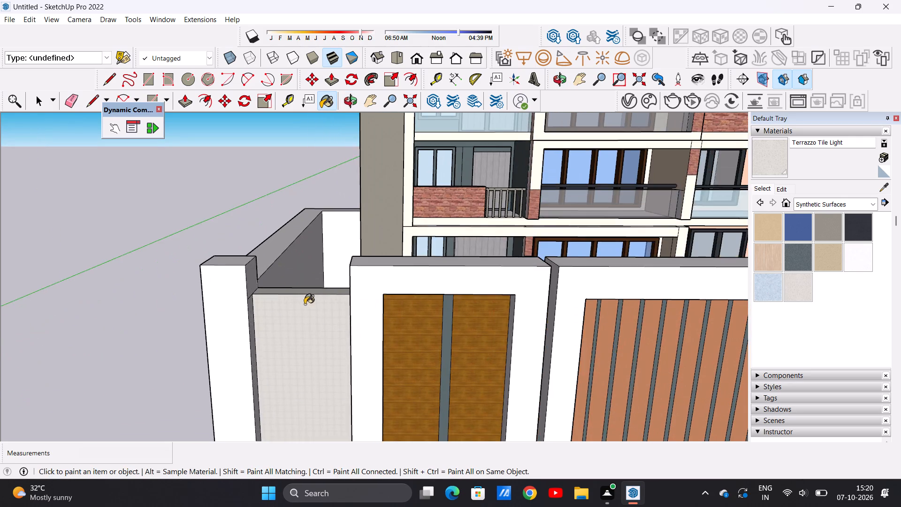
middle_click_drag(305, 310, 292, 368)
scroll(298, 360, "up", 7)
left_click(298, 360)
scroll(285, 346, "down", 10)
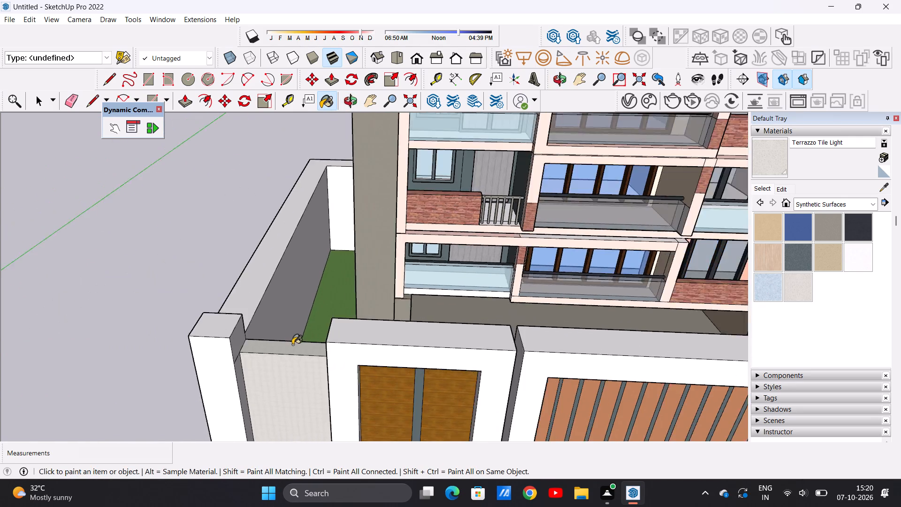
Examine the building, gates and front boundary wall from the front, both near and at a distance.
scroll(292, 345, "down", 9)
middle_click_drag(318, 399, 323, 313)
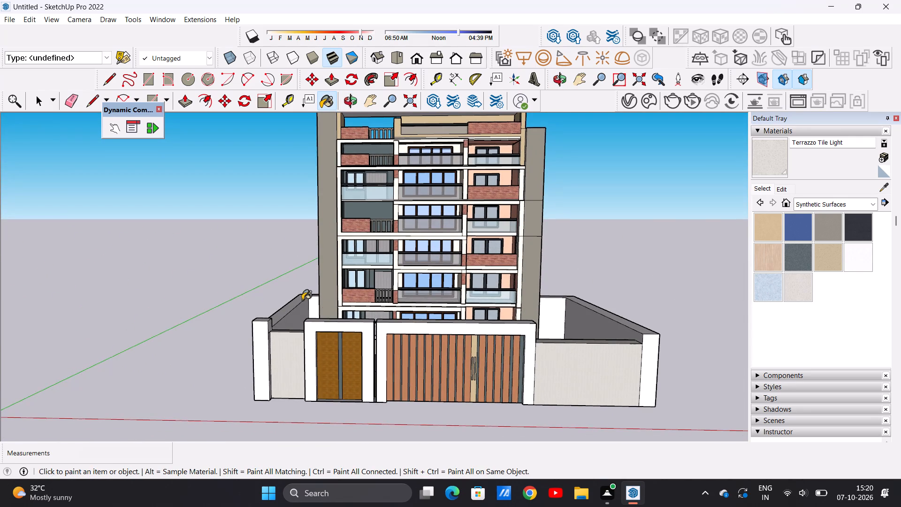
scroll(428, 356, "down", 3)
scroll(468, 344, "up", 20)
scroll(468, 344, "up", 1)
scroll(465, 326, "down", 3)
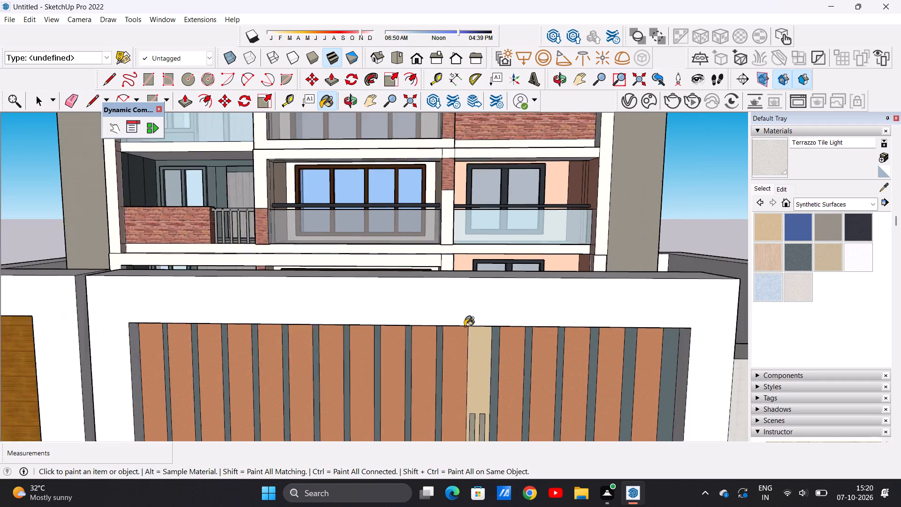
scroll(465, 326, "down", 20)
scroll(465, 326, "down", 2)
scroll(454, 389, "up", 6)
middle_click_drag(453, 391, 451, 388)
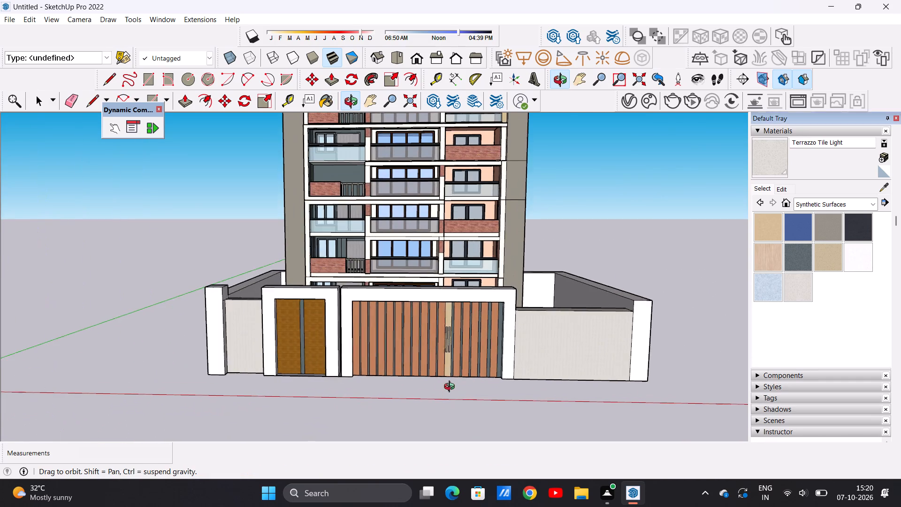
middle_click_drag(451, 388, 458, 387)
scroll(303, 370, "down", 7)
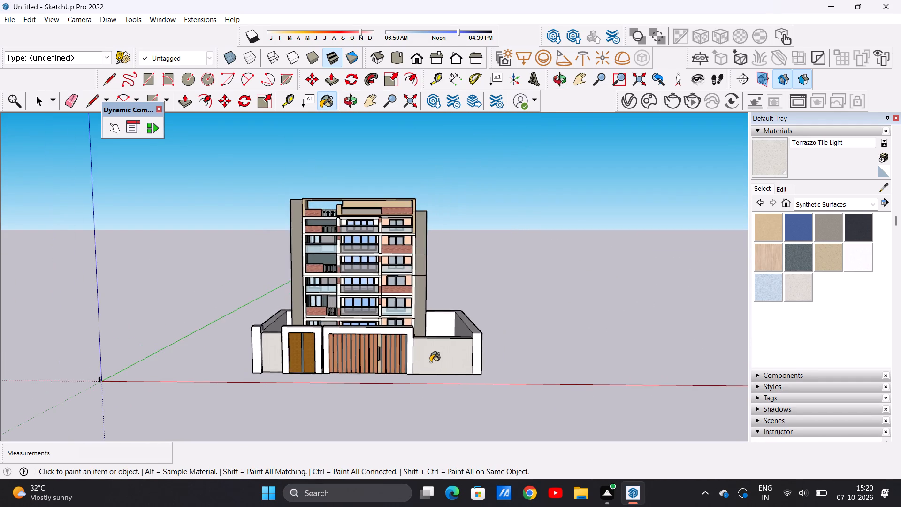
scroll(442, 361, "up", 7)
scroll(455, 365, "down", 5)
scroll(273, 337, "up", 6)
scroll(273, 337, "down", 4)
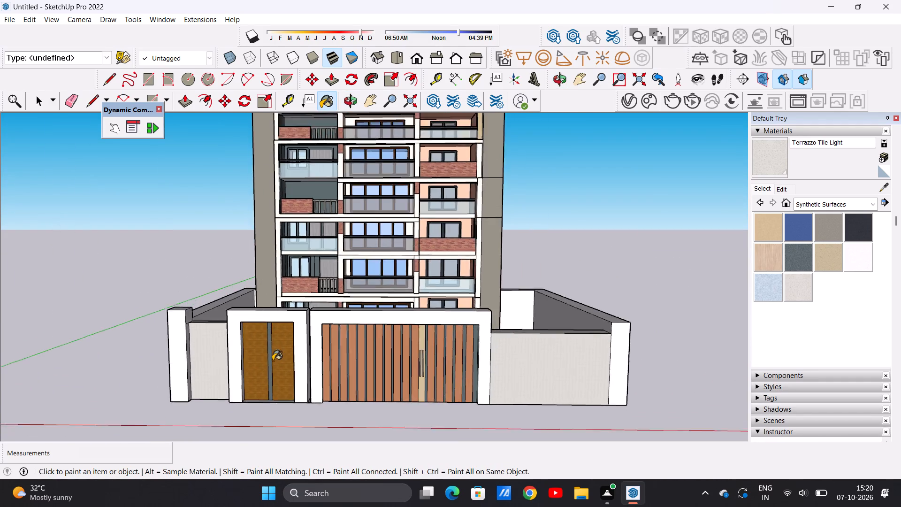
scroll(273, 361, "down", 2)
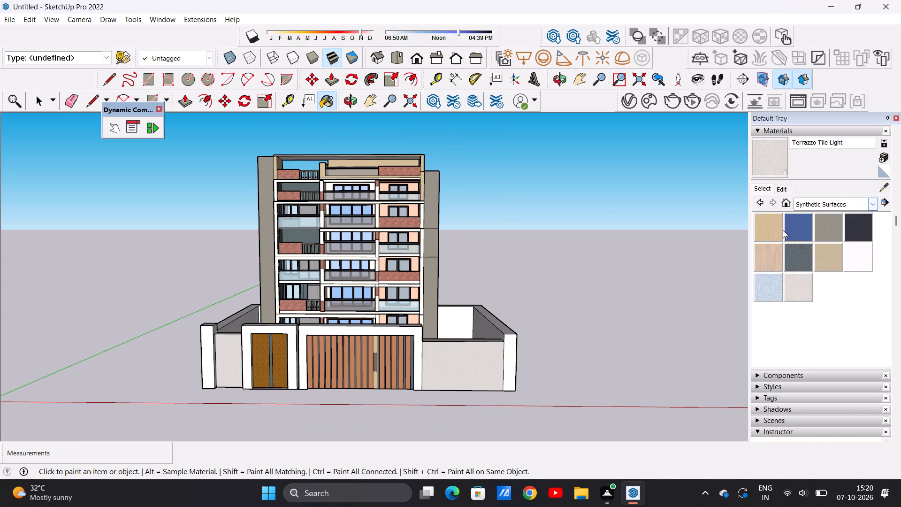
Paint the compound wall's top and the inner face of the side wall nearest the wide slatted gate with Formica Laminate Light.
left_click(759, 255)
scroll(509, 323, "up", 6)
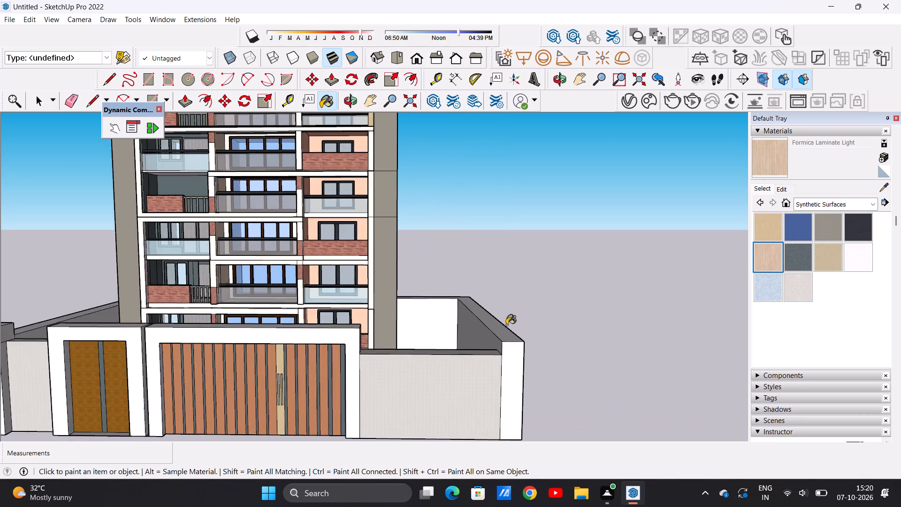
scroll(506, 325, "up", 6)
left_click(505, 322)
scroll(496, 332, "down", 7)
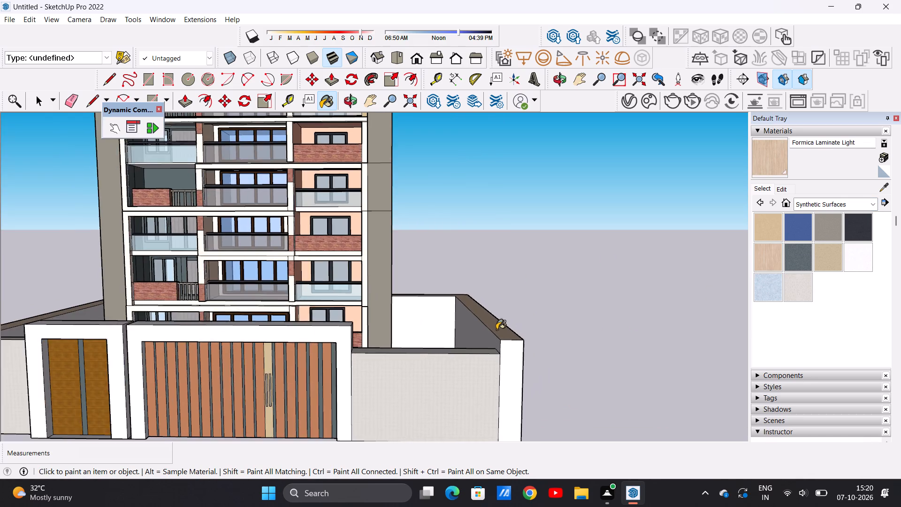
scroll(479, 332, "down", 1)
scroll(479, 332, "up", 1)
scroll(479, 332, "down", 1)
scroll(479, 332, "up", 9)
left_click(488, 331)
scroll(484, 329, "up", 1)
scroll(484, 329, "down", 10)
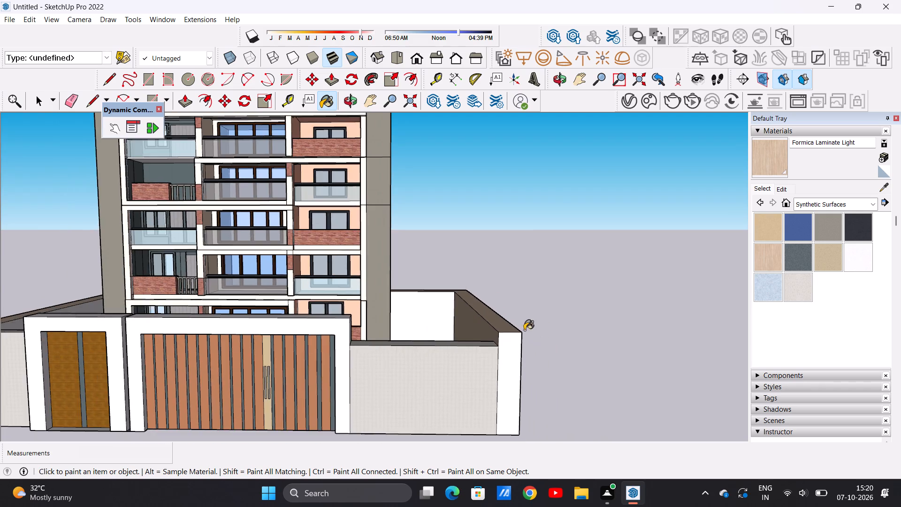
Paint the outer face and front end of the side wall nearest the wide slatted gate with Formica Laminate Light.
middle_click_drag(530, 356, 351, 350)
scroll(355, 351, "up", 5)
left_click(360, 355)
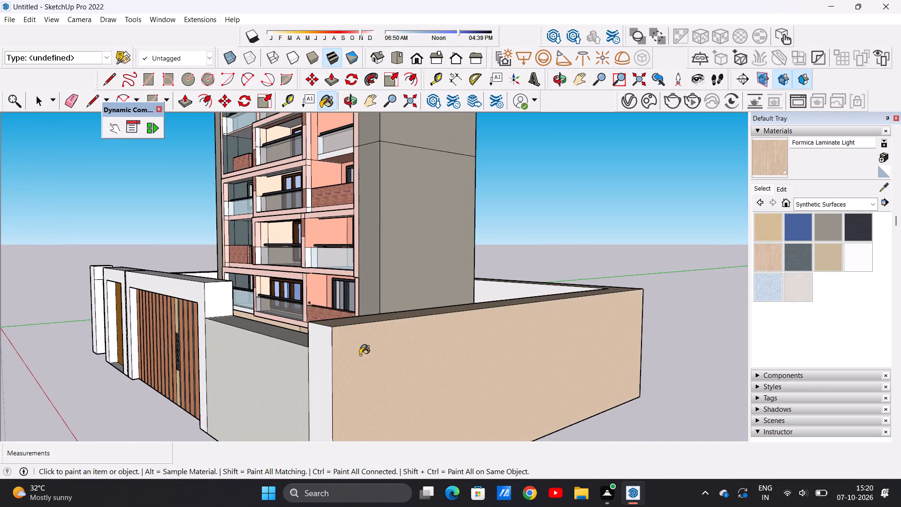
scroll(428, 333, "down", 12)
middle_click_drag(409, 374, 540, 402)
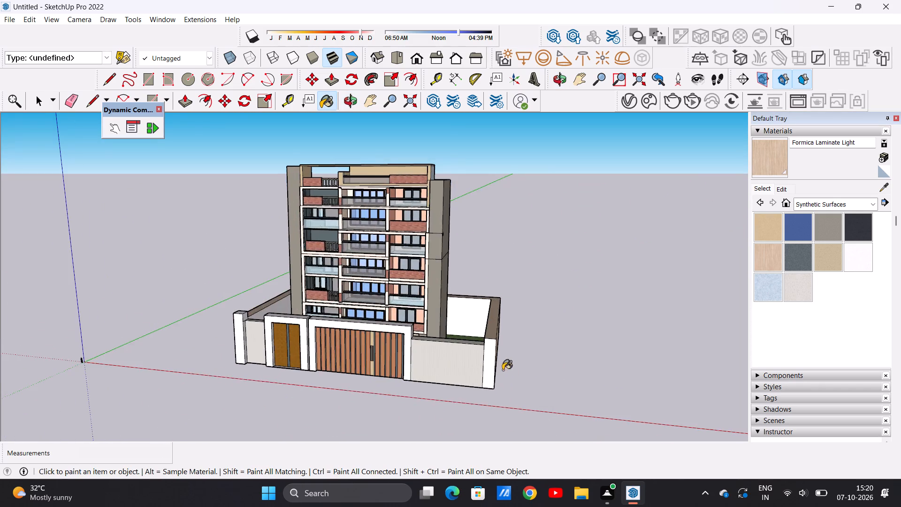
scroll(498, 361, "up", 5)
left_click(482, 357)
scroll(484, 361, "down", 15)
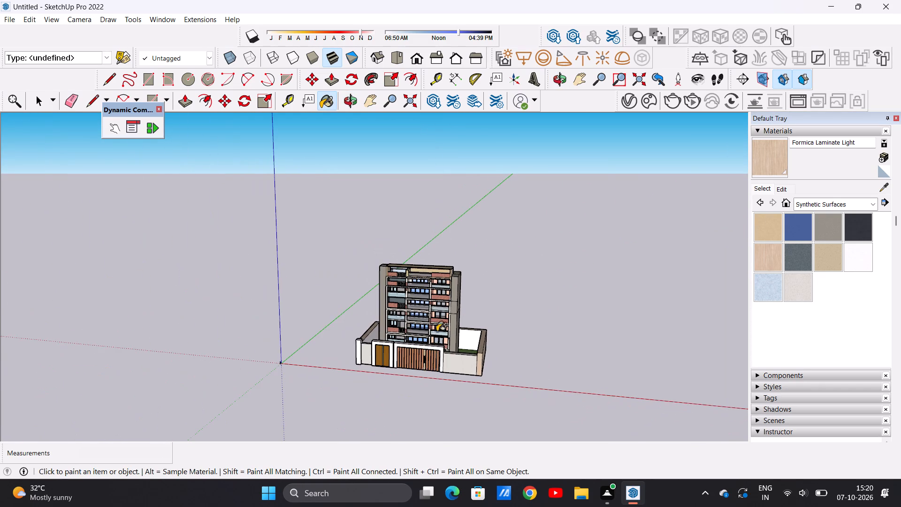
Examine the building and compound walls from both front corners, and the tiled front wall section up close.
middle_click_drag(411, 328, 594, 326)
scroll(536, 296, "up", 2)
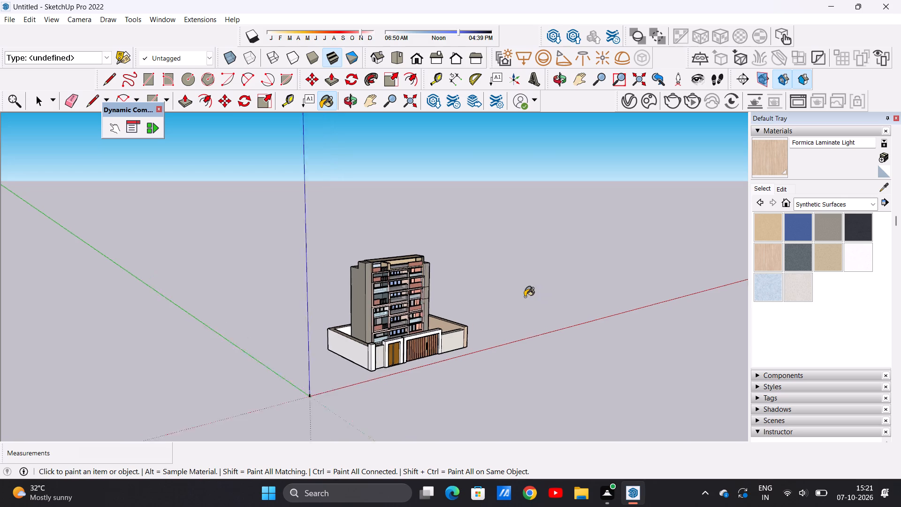
scroll(525, 297, "up", 15)
middle_click_drag(553, 341, 263, 362)
scroll(363, 326, "down", 7)
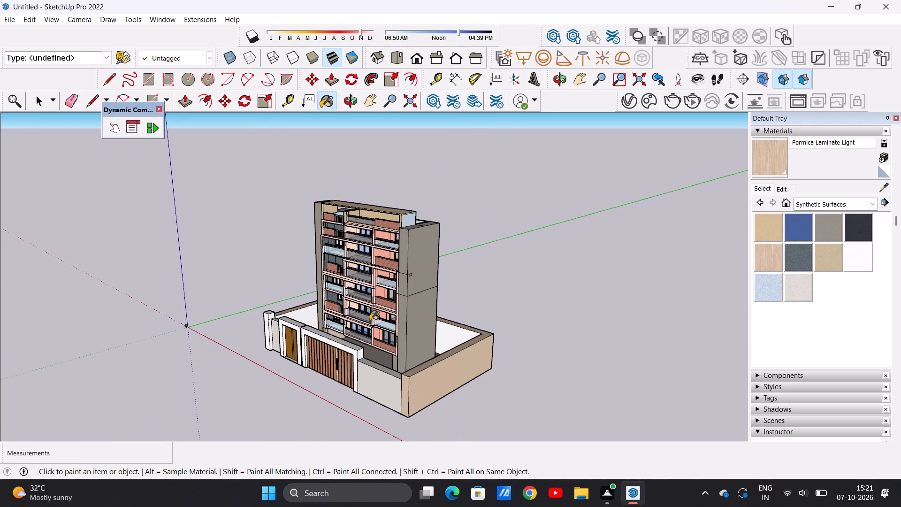
scroll(370, 321, "down", 3)
scroll(390, 373, "up", 20)
scroll(390, 373, "up", 2)
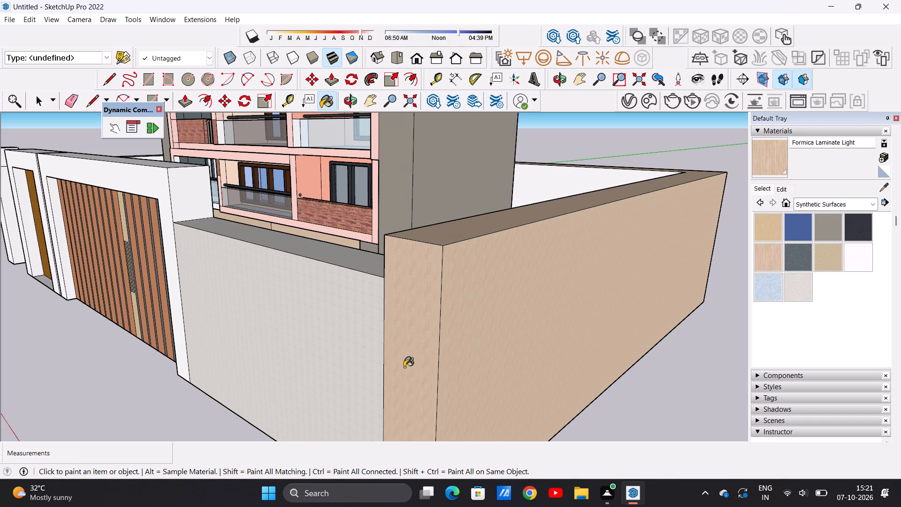
scroll(0, 0, "up", 1)
scroll(252, 264, "down", 6)
scroll(253, 267, "up", 1)
scroll(252, 264, "down", 20)
scroll(252, 264, "down", 11)
scroll(244, 294, "up", 10)
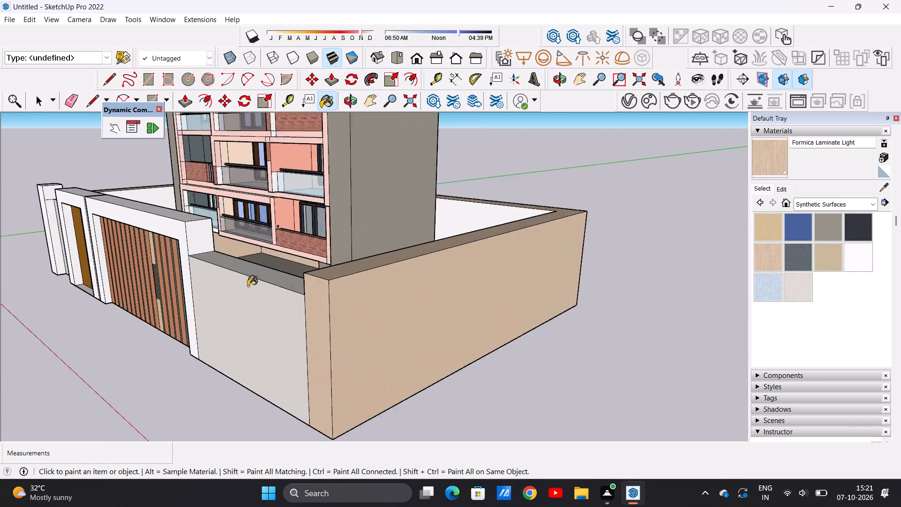
scroll(248, 286, "up", 14)
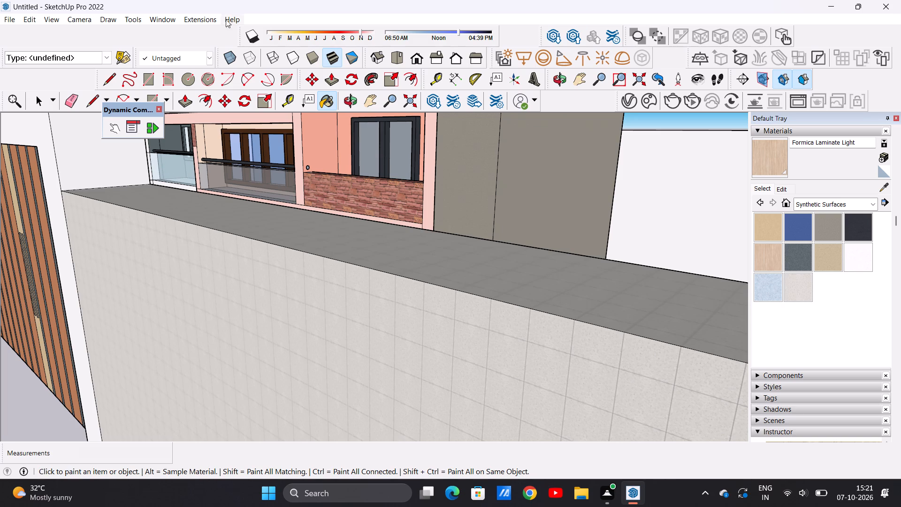
scroll(305, 78, "down", 4)
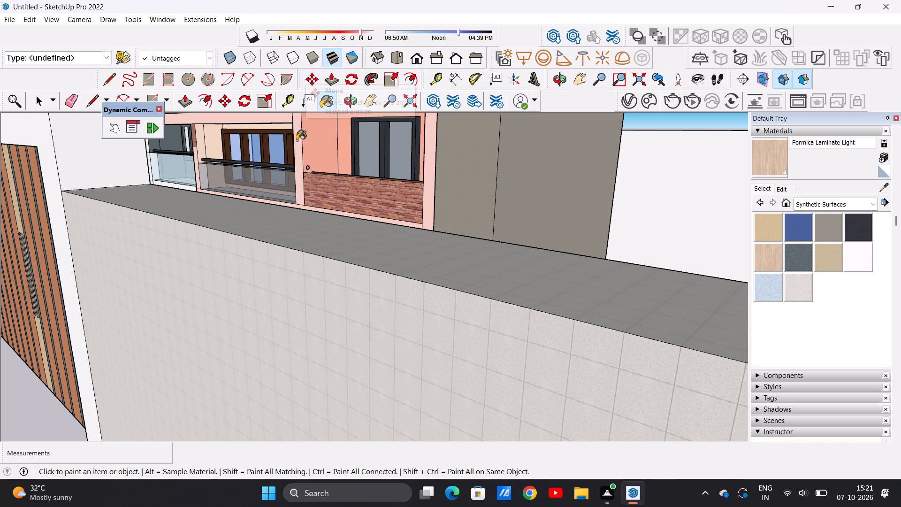
scroll(297, 140, "down", 13)
scroll(294, 257, "up", 1)
scroll(294, 257, "down", 5)
scroll(294, 257, "up", 1)
scroll(295, 257, "down", 20)
scroll(295, 257, "down", 15)
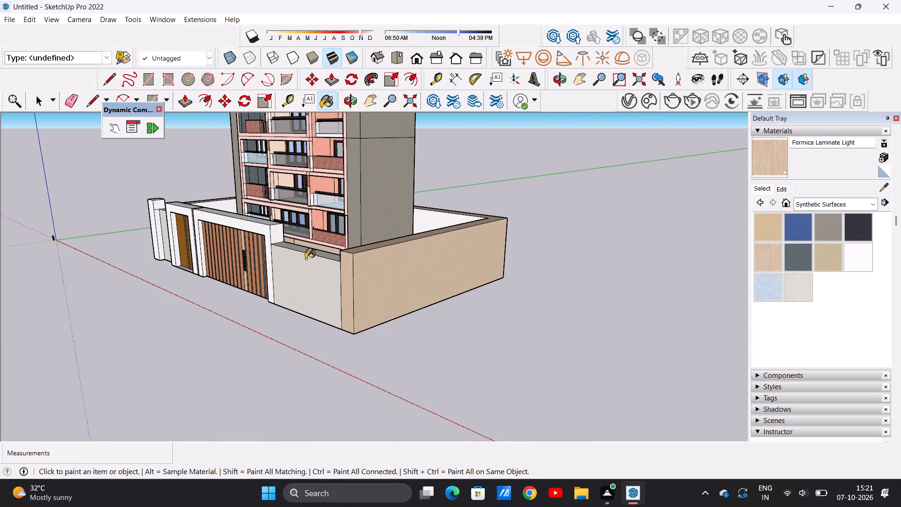
Paint the inner faces of the rear wall and the side wall nearest the small gate with Formica Laminate Light.
scroll(325, 246, "up", 7)
middle_click_drag(351, 244, 472, 284)
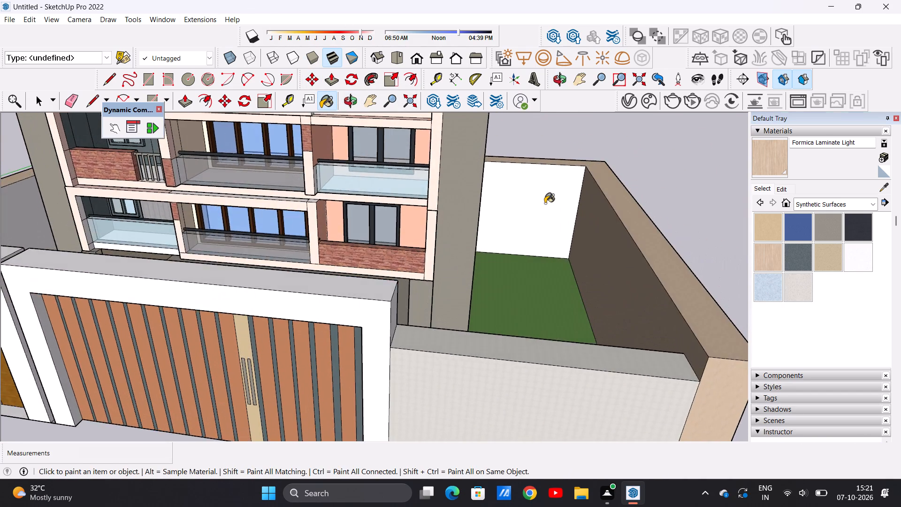
scroll(546, 200, "up", 6)
left_click(544, 200)
scroll(521, 225, "down", 17)
scroll(387, 232, "up", 20)
scroll(387, 232, "up", 2)
left_click(226, 243)
scroll(248, 248, "down", 4)
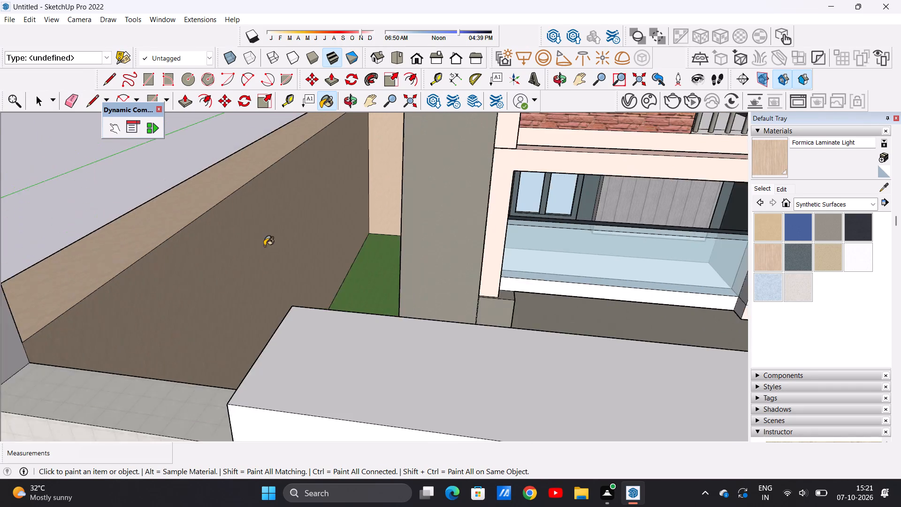
Paint the outer faces of the side wall nearest the small gate and the rear wall with Formica Laminate Light.
scroll(264, 246, "down", 11)
middle_click_drag(175, 237, 310, 234)
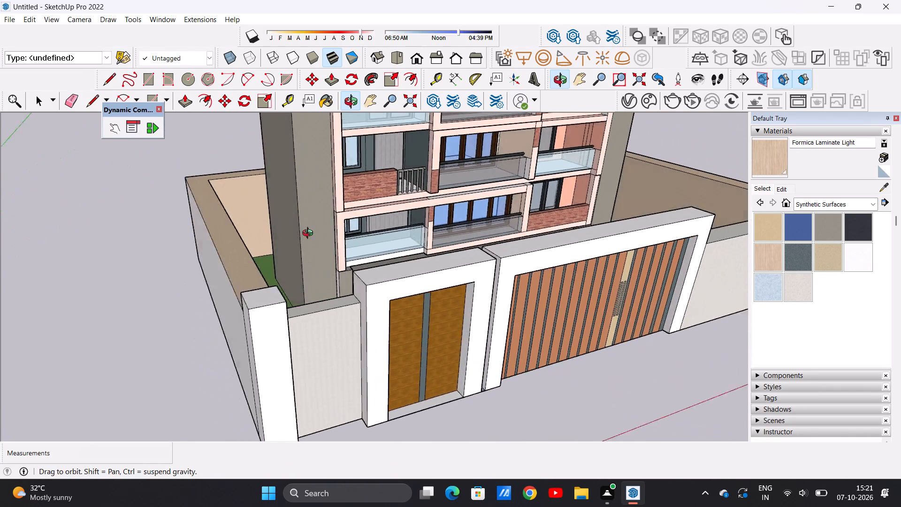
middle_click_drag(310, 234, 376, 228)
scroll(272, 298, "up", 3)
left_click(248, 311)
scroll(249, 280, "down", 5)
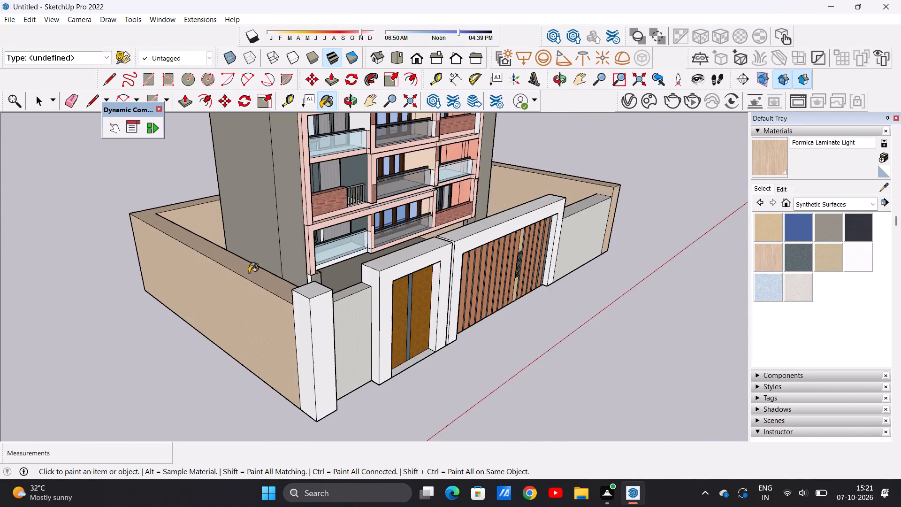
scroll(249, 273, "down", 6)
middle_click_drag(211, 264, 584, 256)
scroll(424, 368, "up", 6)
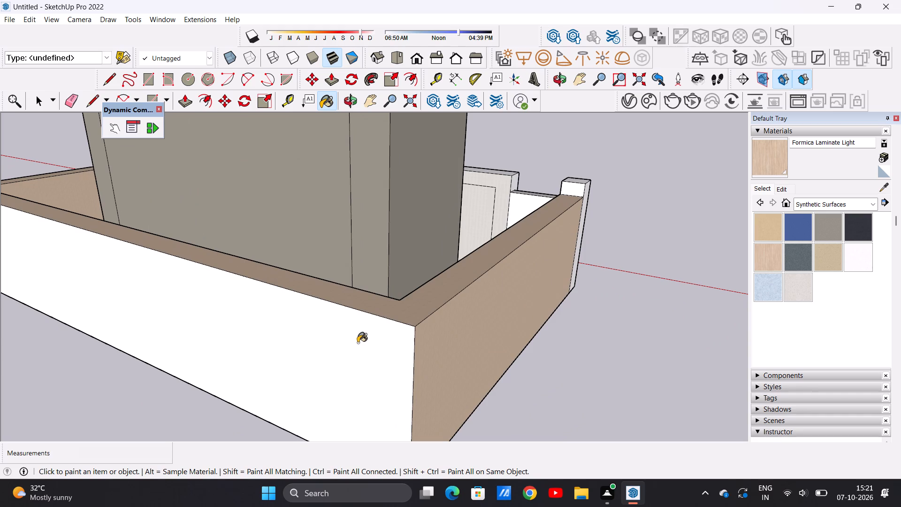
left_click(356, 342)
scroll(302, 321, "down", 19)
Examine the compound walls and gates from the side and the front.
middle_click_drag(424, 317, 200, 309)
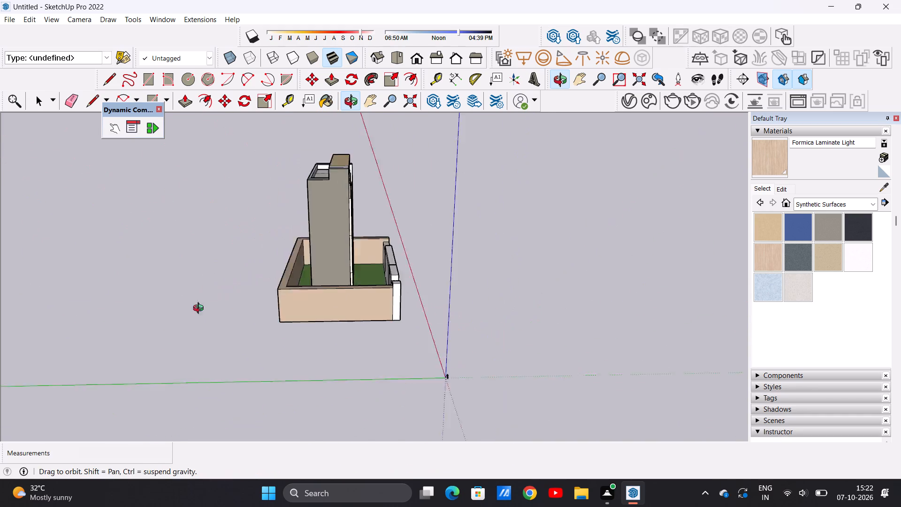
middle_click_drag(200, 309, 123, 309)
middle_click_drag(508, 310, 170, 285)
scroll(415, 314, "up", 6)
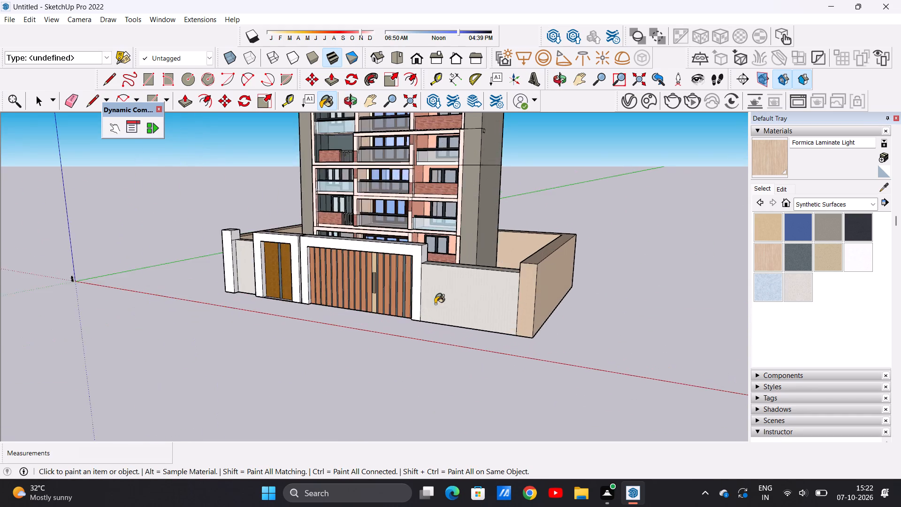
scroll(435, 304, "up", 5)
key("space")
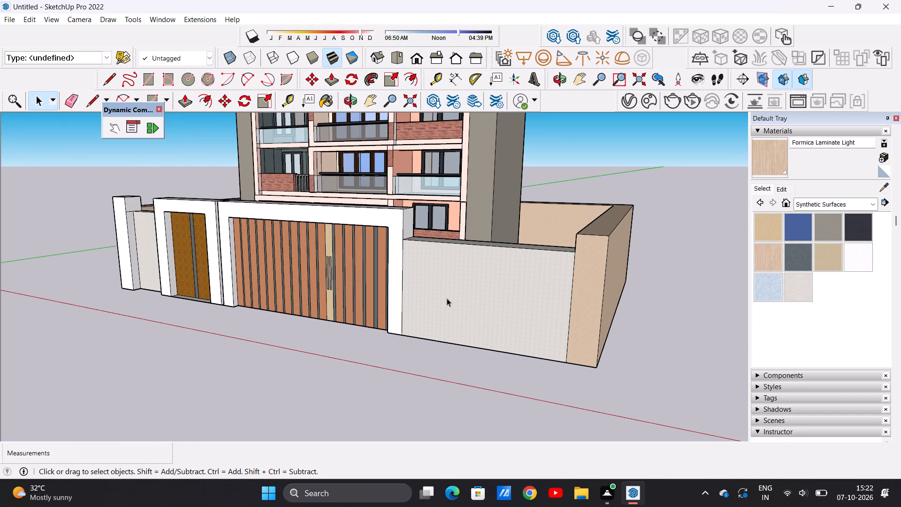
scroll(440, 363, "down", 11)
scroll(496, 407, "up", 7)
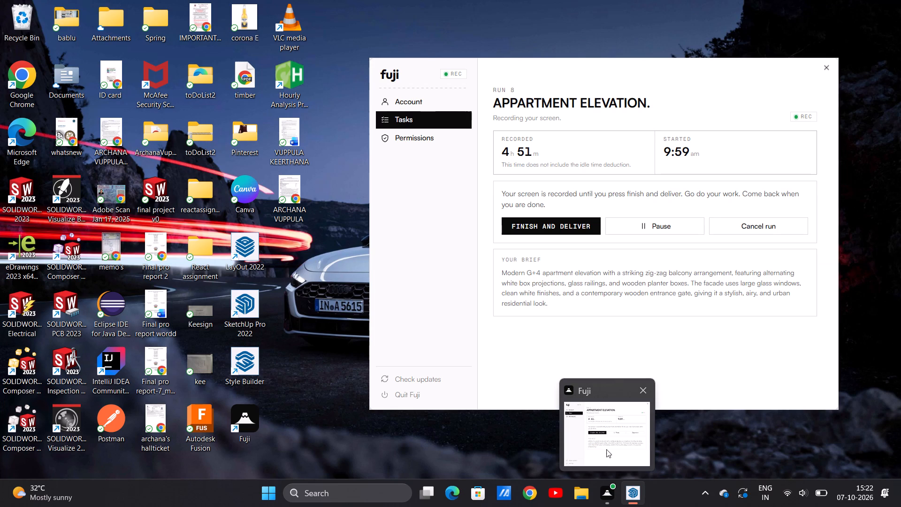
Return to the SketchUp model and examine the front facade, balconies and compound walls from both front corners.
left_click(621, 444)
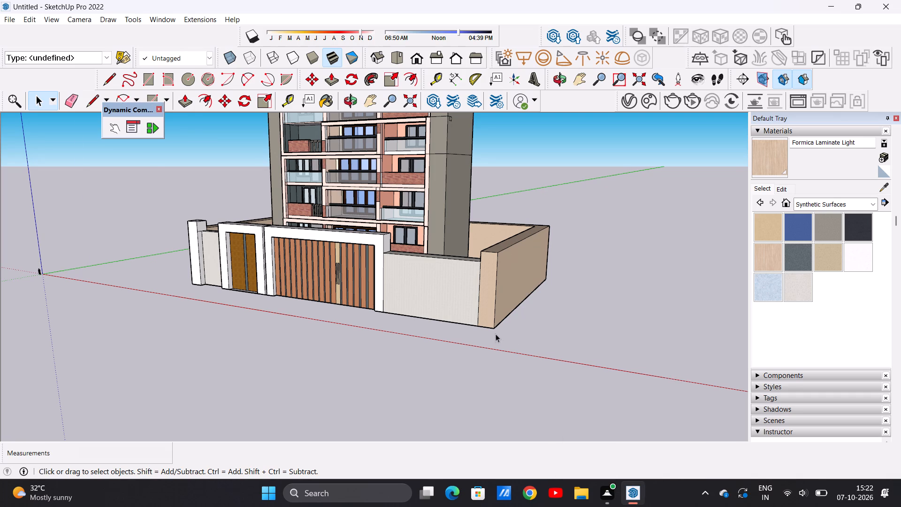
scroll(496, 334, "down", 11)
scroll(484, 293, "up", 9)
middle_click_drag(497, 296, 445, 305)
scroll(495, 296, "up", 1)
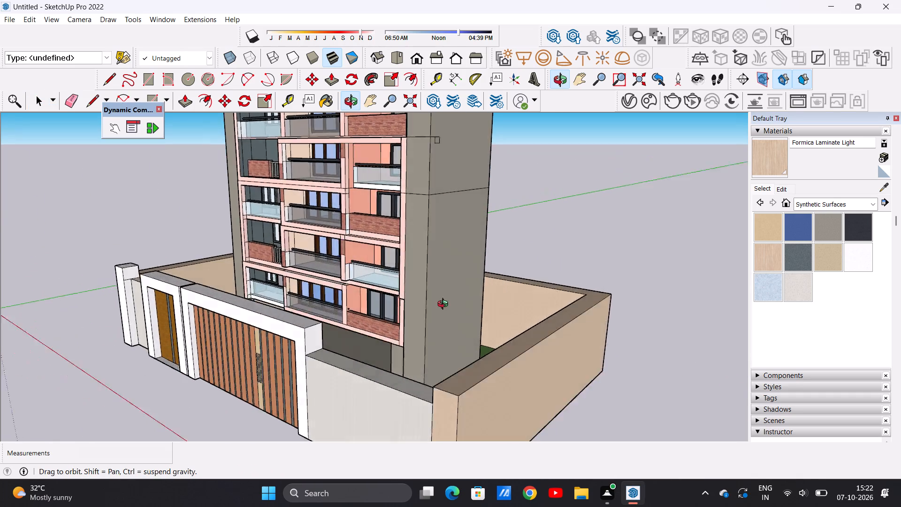
middle_click_drag(445, 305, 383, 312)
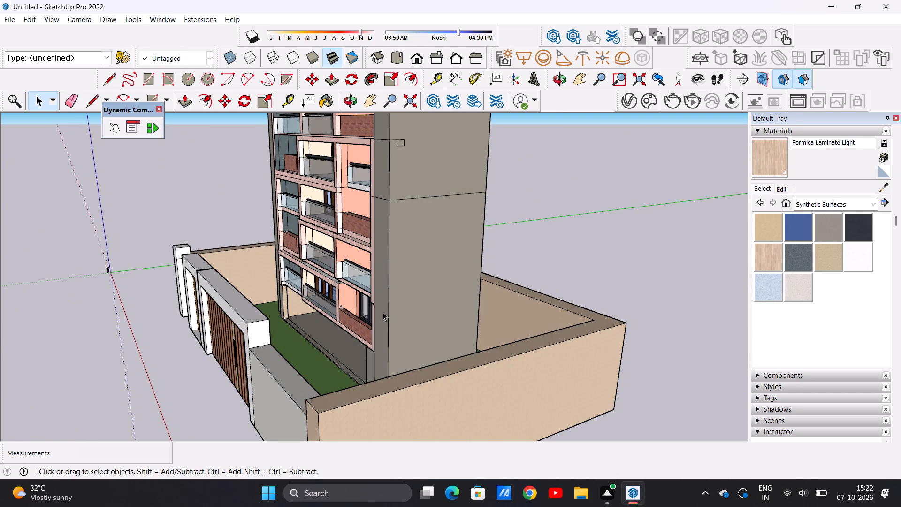
scroll(381, 319, "down", 5)
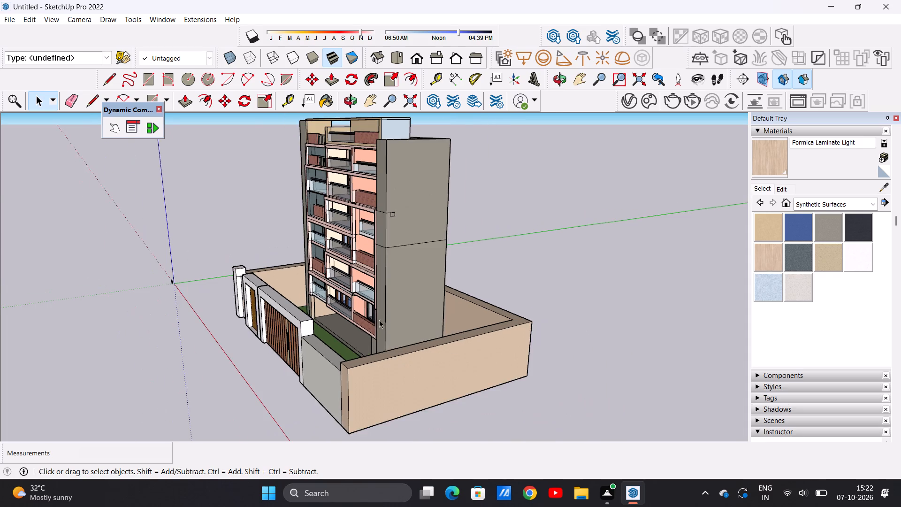
middle_click_drag(361, 321, 432, 312)
scroll(385, 278, "up", 6)
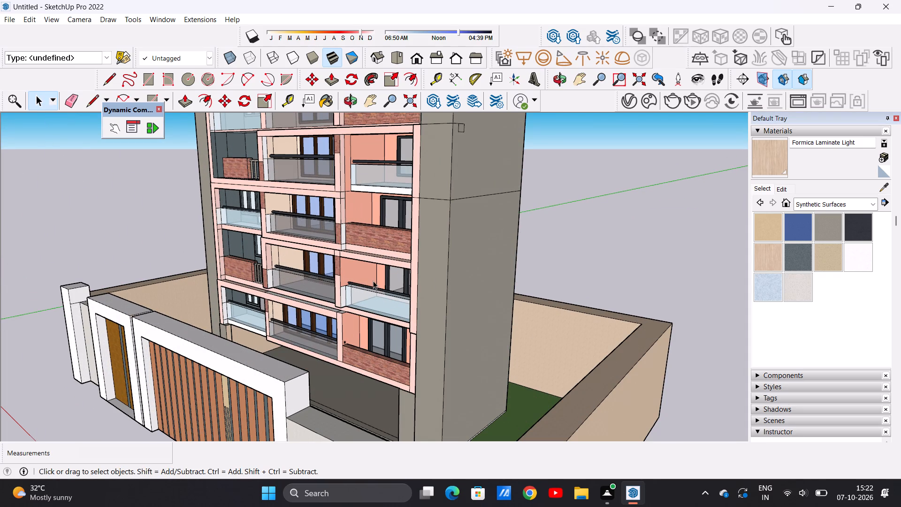
scroll(287, 305, "down", 7)
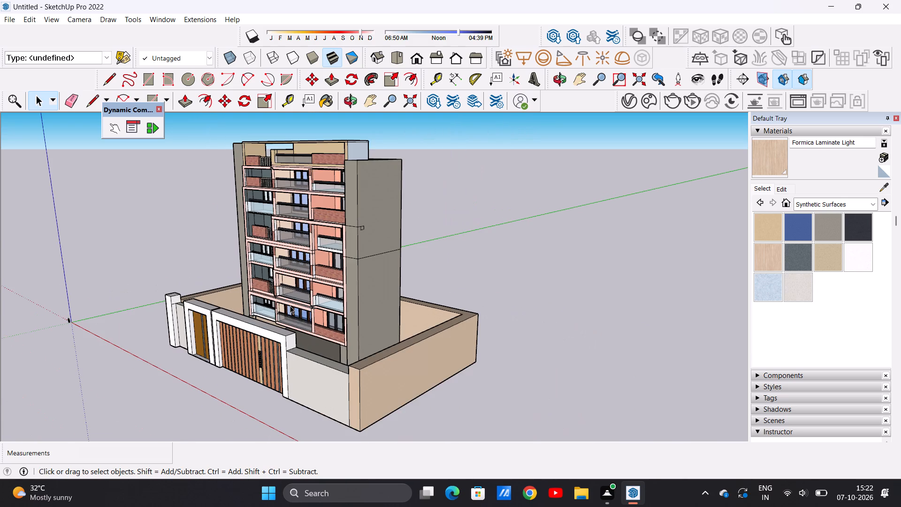
scroll(290, 306, "up", 9)
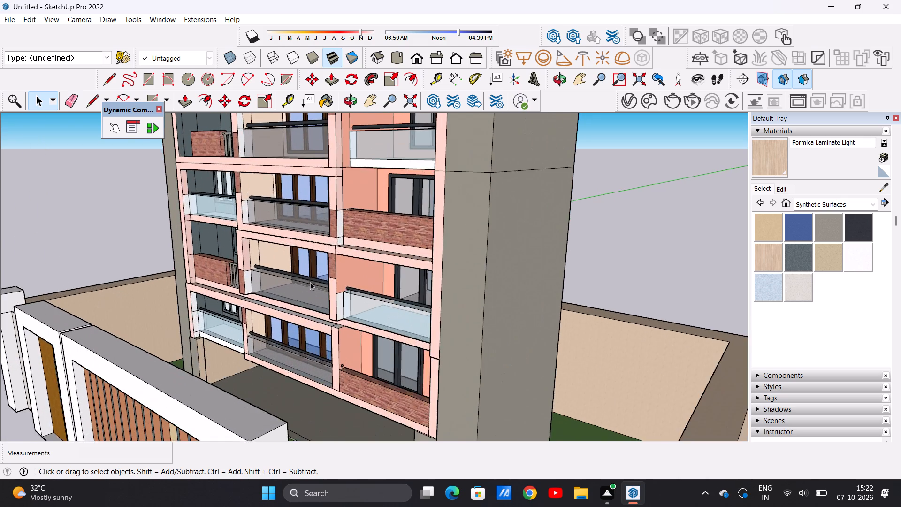
scroll(312, 281, "down", 6)
middle_click_drag(244, 277, 407, 277)
scroll(404, 277, "up", 1)
scroll(339, 283, "down", 8)
scroll(410, 245, "up", 1)
middle_click_drag(410, 245, 384, 248)
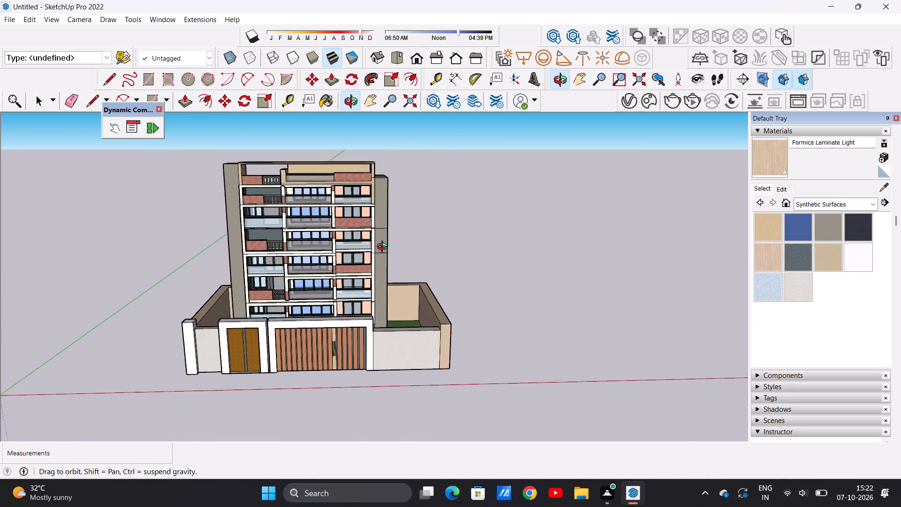
middle_click_drag(384, 248, 200, 278)
scroll(353, 194, "up", 18)
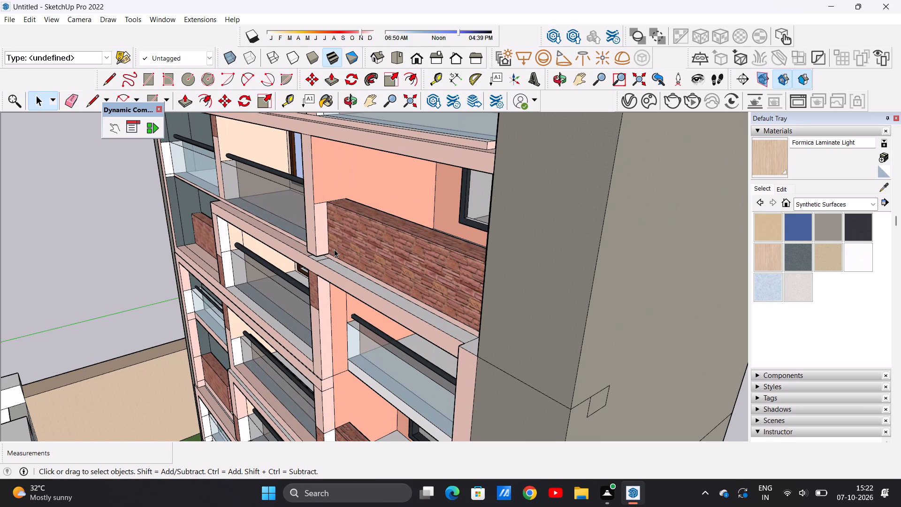
scroll(333, 251, "down", 12)
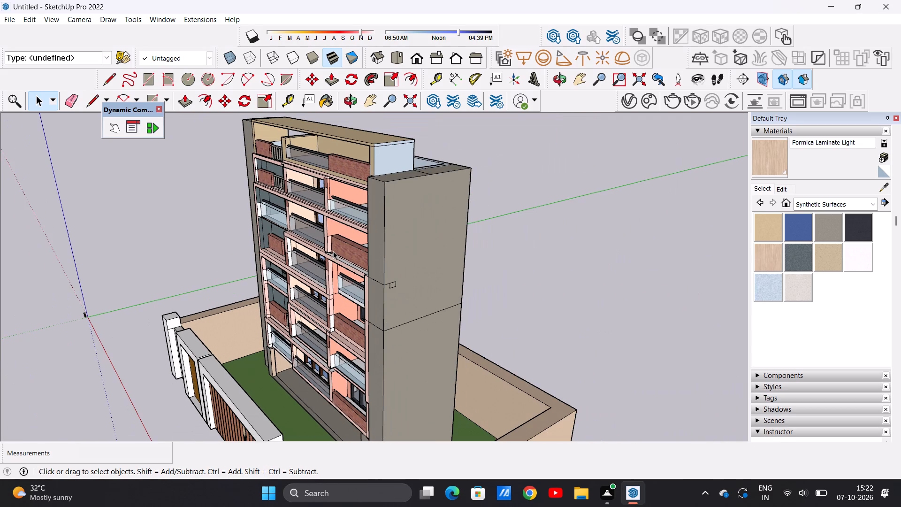
scroll(340, 242, "down", 5)
middle_click_drag(326, 243, 405, 251)
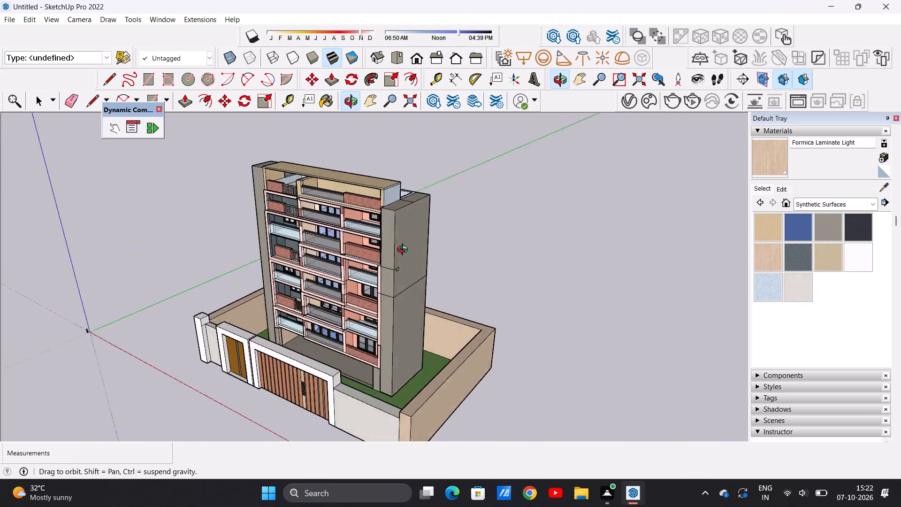
middle_click_drag(405, 251, 540, 199)
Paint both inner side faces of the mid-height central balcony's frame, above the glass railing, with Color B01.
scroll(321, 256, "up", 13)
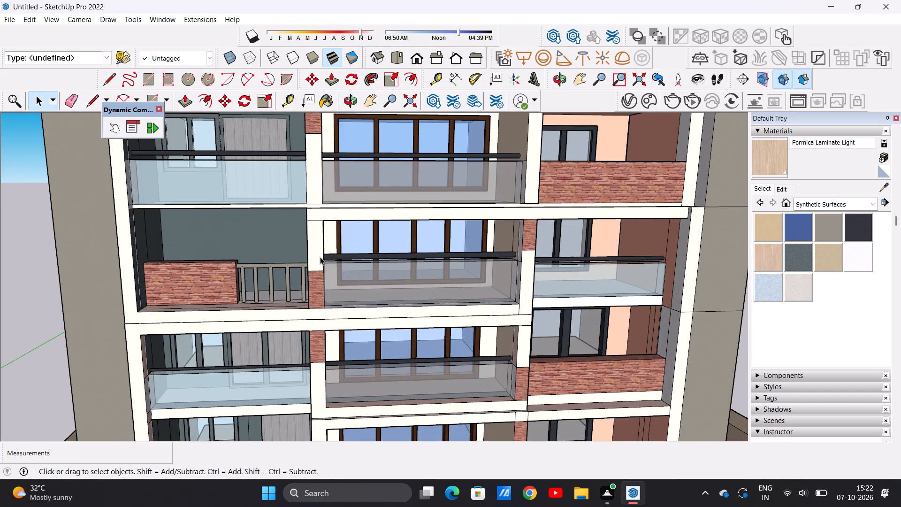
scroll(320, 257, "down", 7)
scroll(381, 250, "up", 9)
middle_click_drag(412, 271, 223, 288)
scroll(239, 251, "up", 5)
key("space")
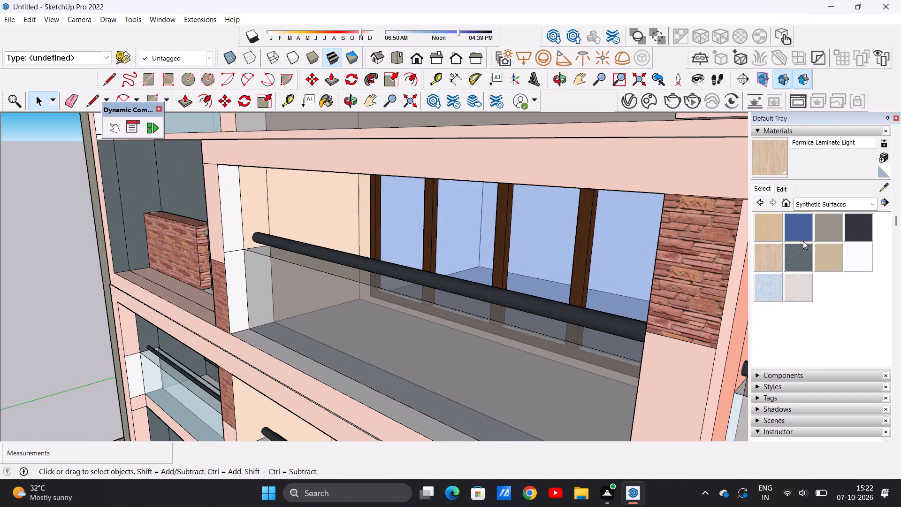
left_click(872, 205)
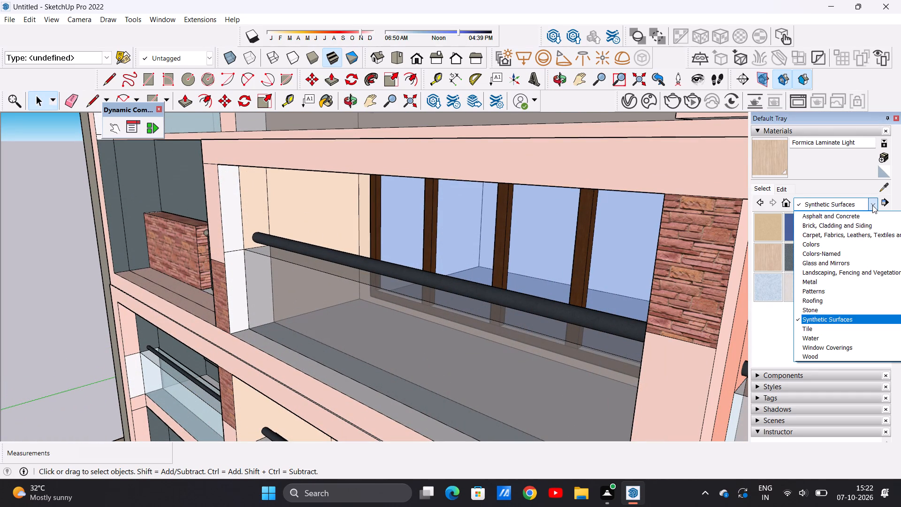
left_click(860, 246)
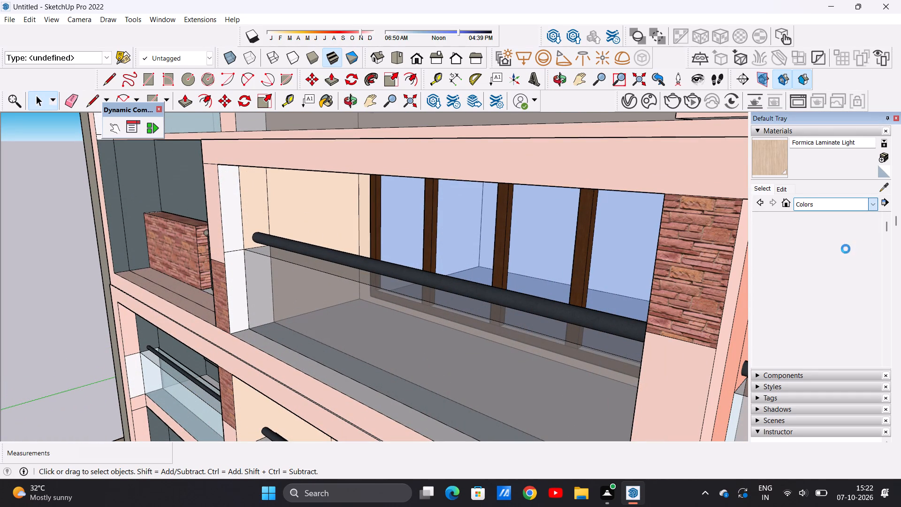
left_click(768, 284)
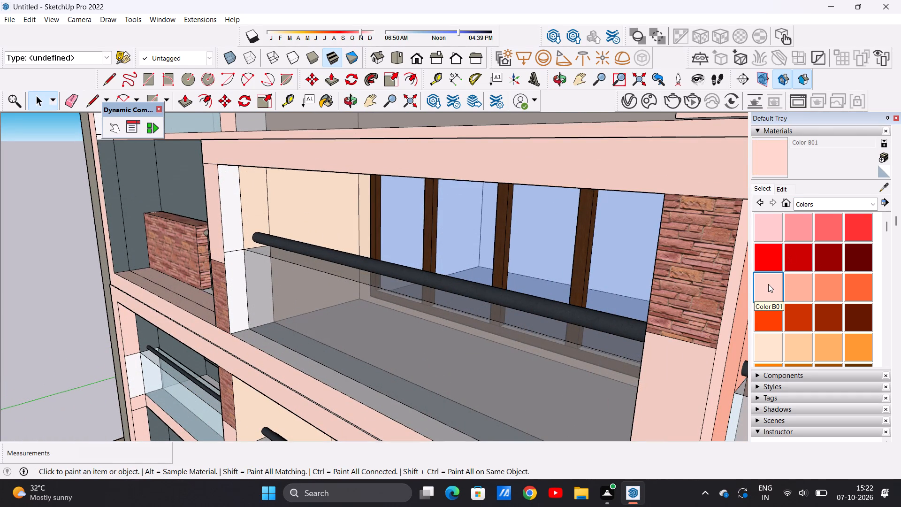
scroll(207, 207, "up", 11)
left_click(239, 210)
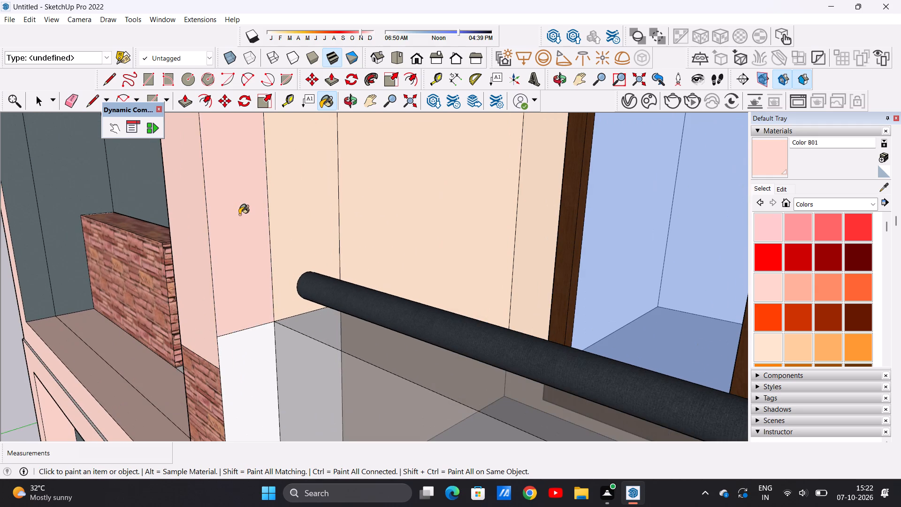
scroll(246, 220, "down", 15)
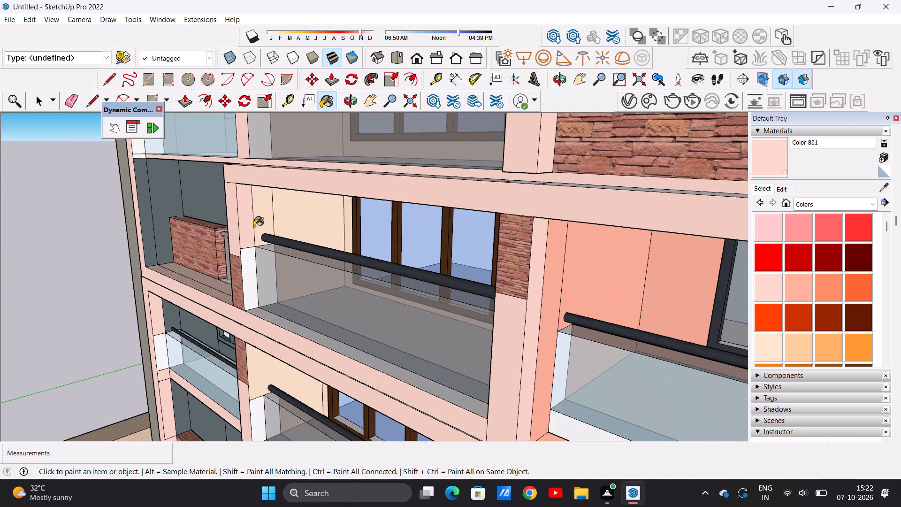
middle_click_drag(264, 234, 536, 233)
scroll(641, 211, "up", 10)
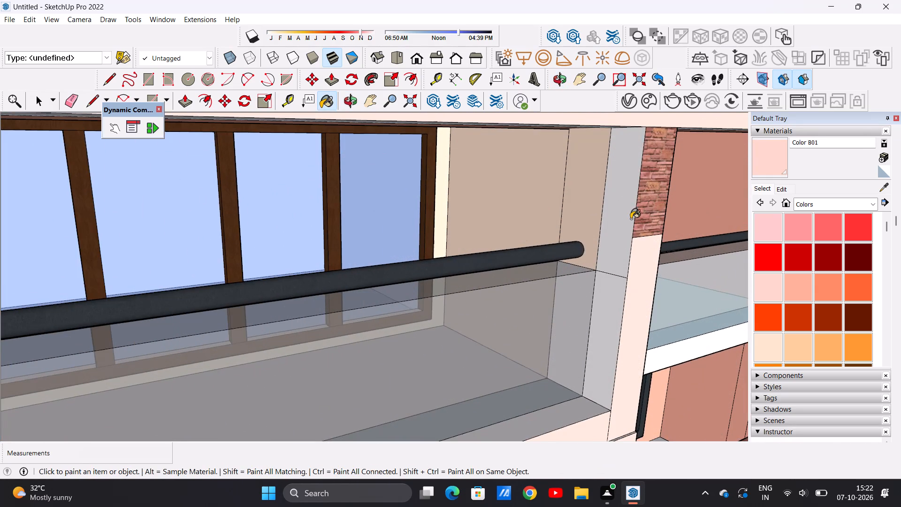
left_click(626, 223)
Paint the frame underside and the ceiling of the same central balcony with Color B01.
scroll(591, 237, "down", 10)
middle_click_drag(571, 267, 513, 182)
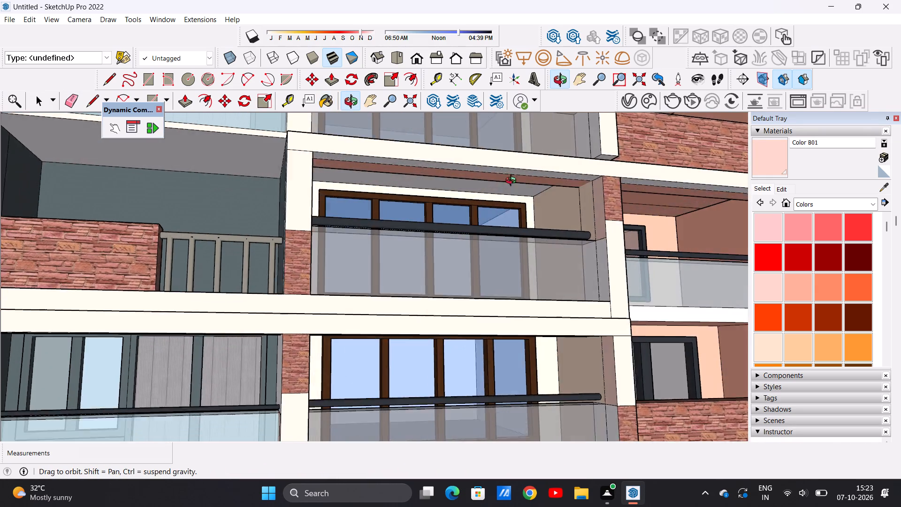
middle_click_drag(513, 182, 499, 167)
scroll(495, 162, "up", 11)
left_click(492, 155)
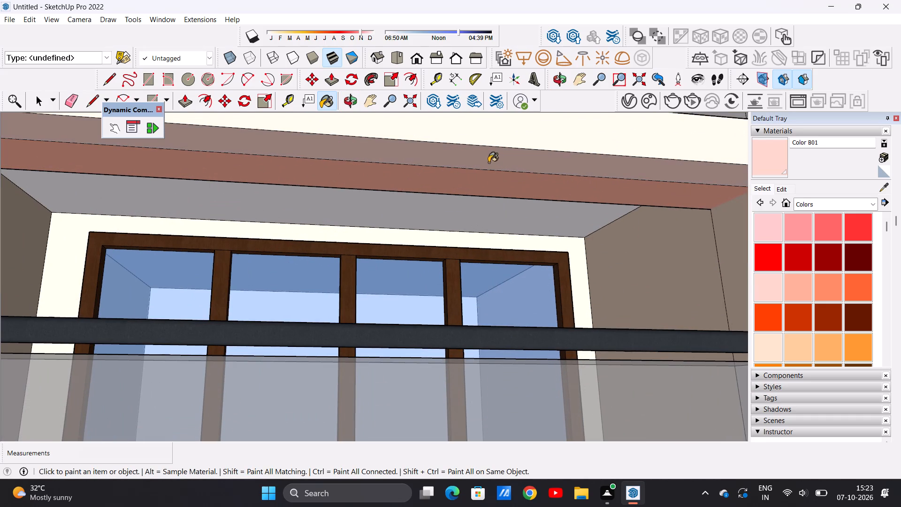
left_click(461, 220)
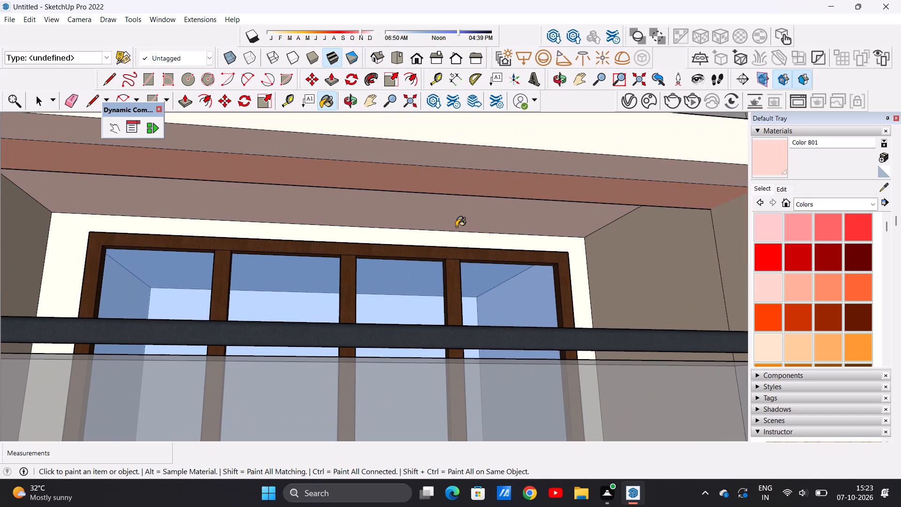
Paint the central balcony's left inner frame face above the railing and its frame underside with Color C01.
scroll(456, 227, "down", 7)
middle_click_drag(459, 228, 285, 283)
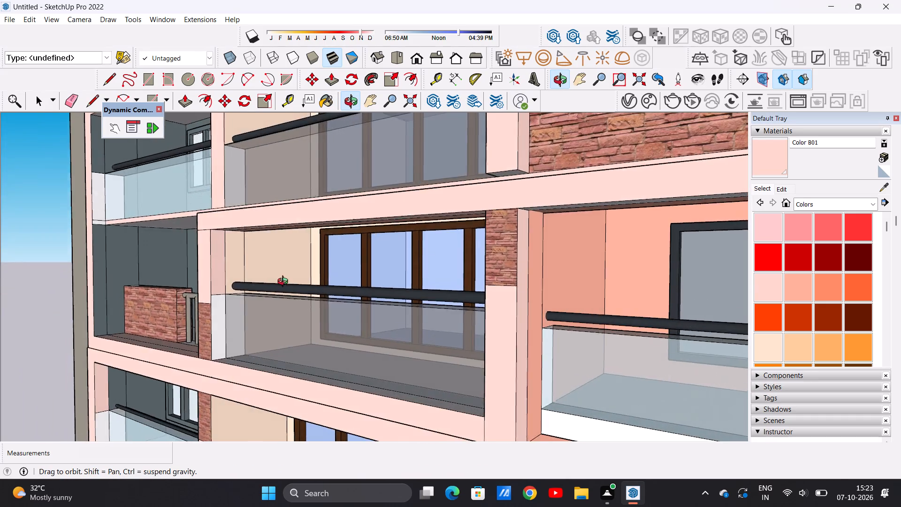
middle_click_drag(285, 283, 412, 268)
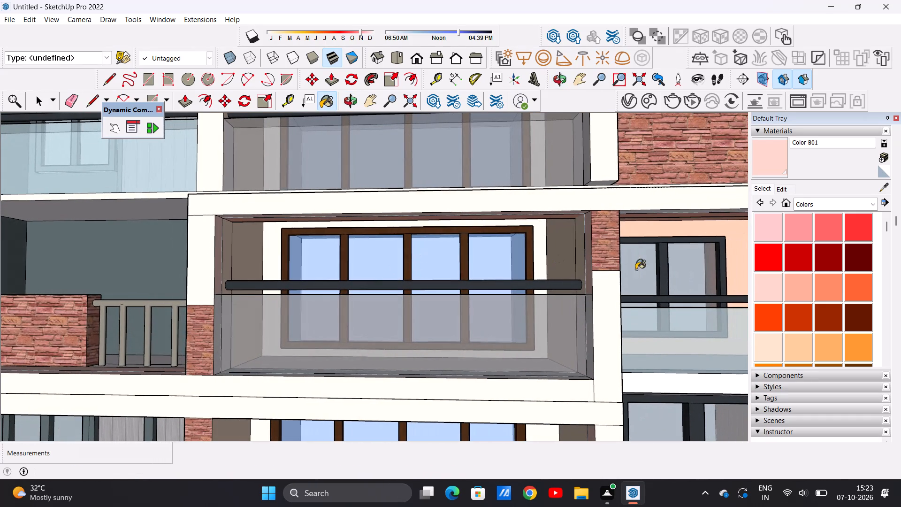
scroll(803, 317, "down", 1)
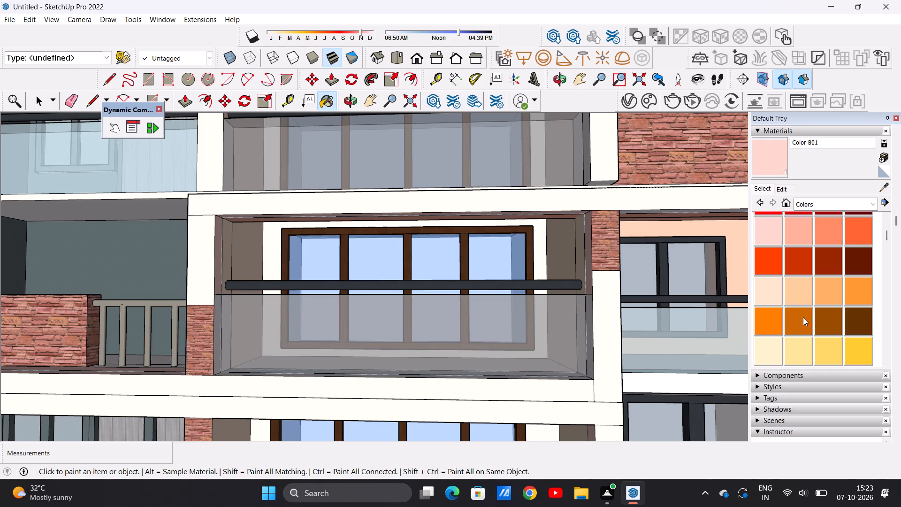
left_click(773, 295)
middle_click_drag(472, 274, 289, 287)
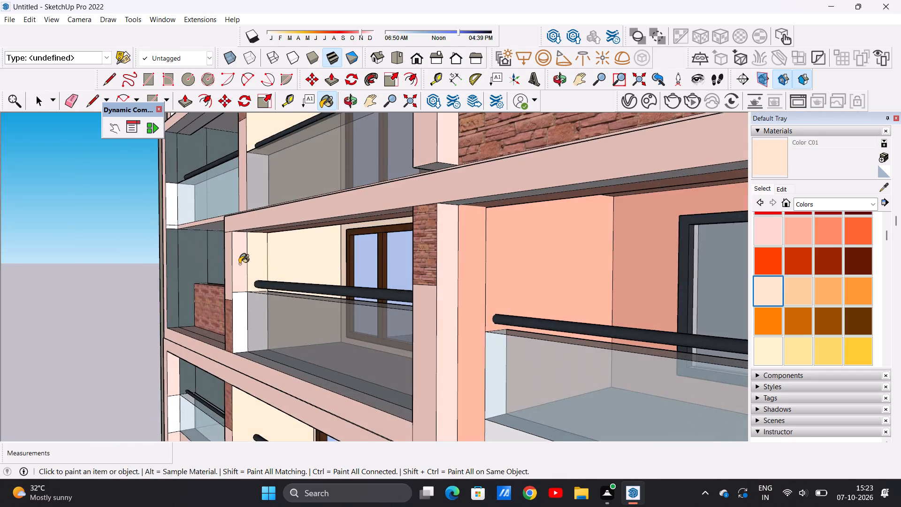
scroll(238, 264, "up", 12)
left_click(239, 264)
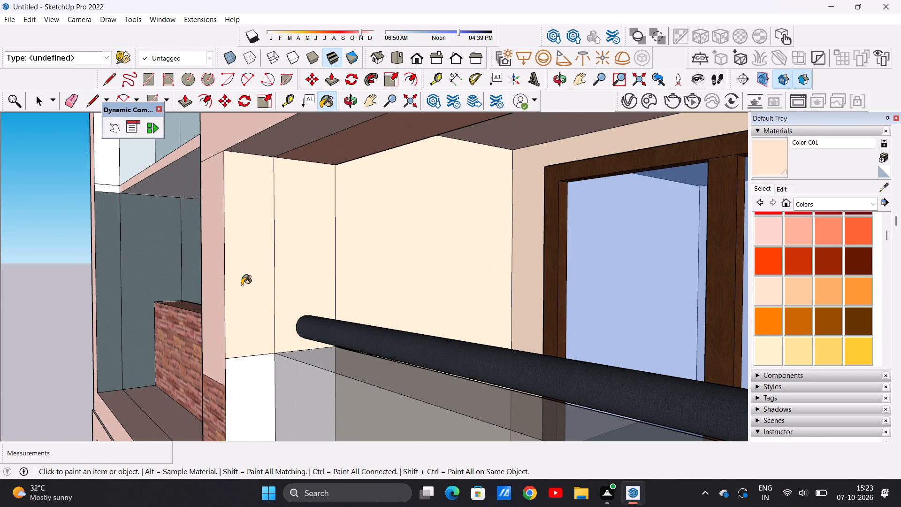
scroll(283, 285, "down", 3)
middle_click_drag(332, 295, 338, 280)
left_click(305, 157)
Paint the central balcony's ceiling above the windows with Color C01.
scroll(290, 258, "down", 4)
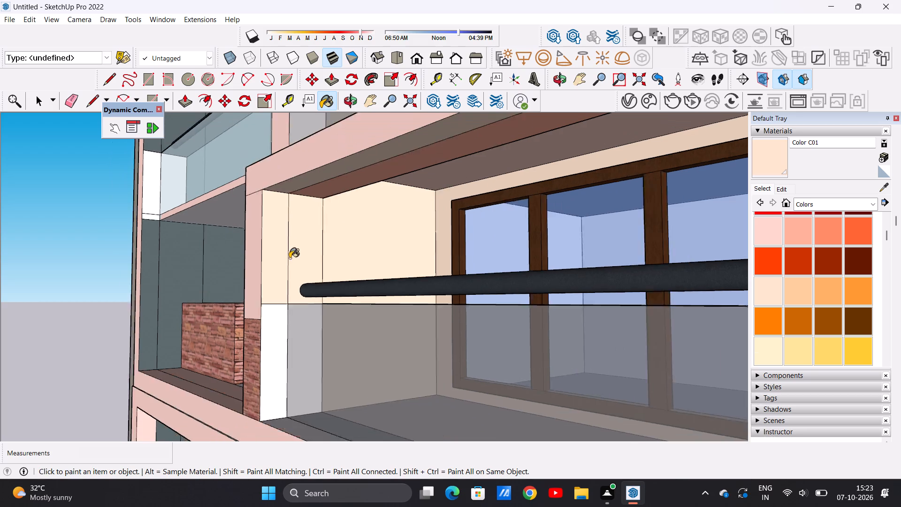
scroll(290, 258, "down", 6)
middle_click_drag(294, 264, 445, 209)
scroll(449, 207, "up", 14)
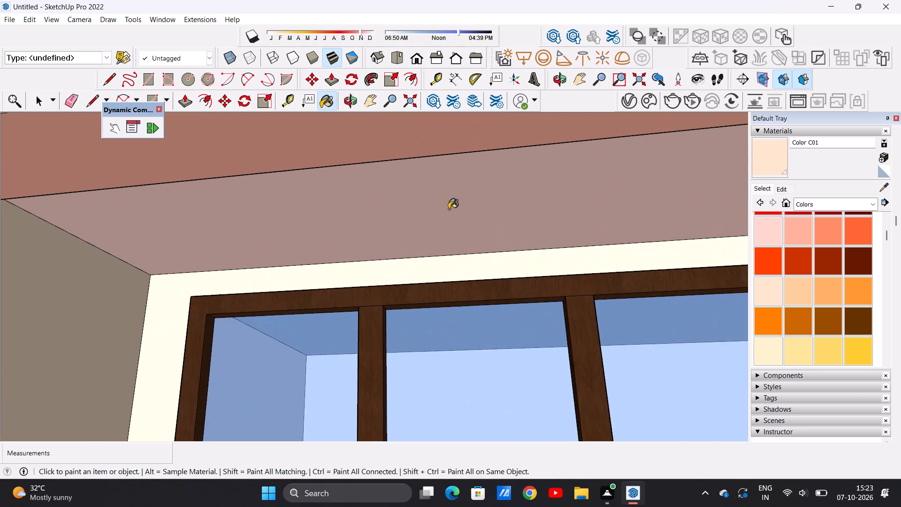
left_click(448, 209)
Paint the central balcony's right inner frame face above the glass railing with Color C01.
scroll(426, 231, "down", 17)
middle_click_drag(422, 264, 424, 290)
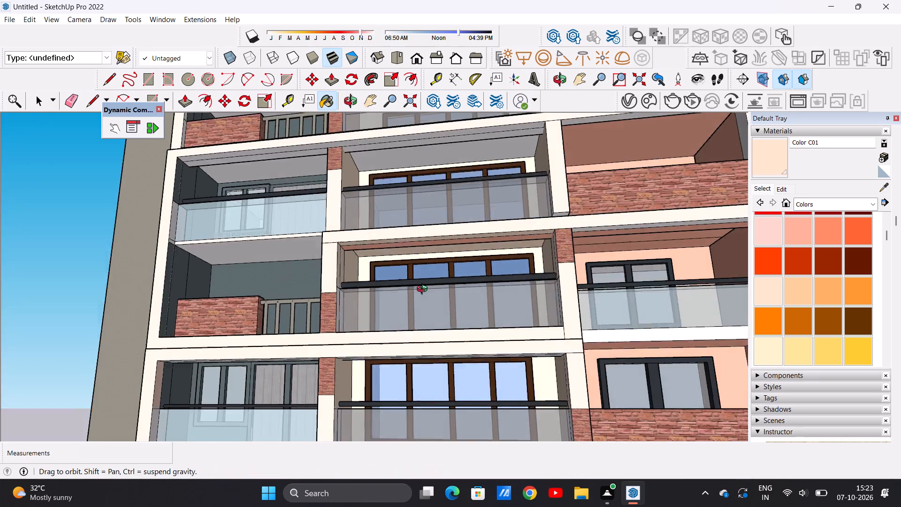
middle_click_drag(424, 290, 391, 325)
scroll(391, 325, "up", 1)
middle_click_drag(402, 319, 508, 386)
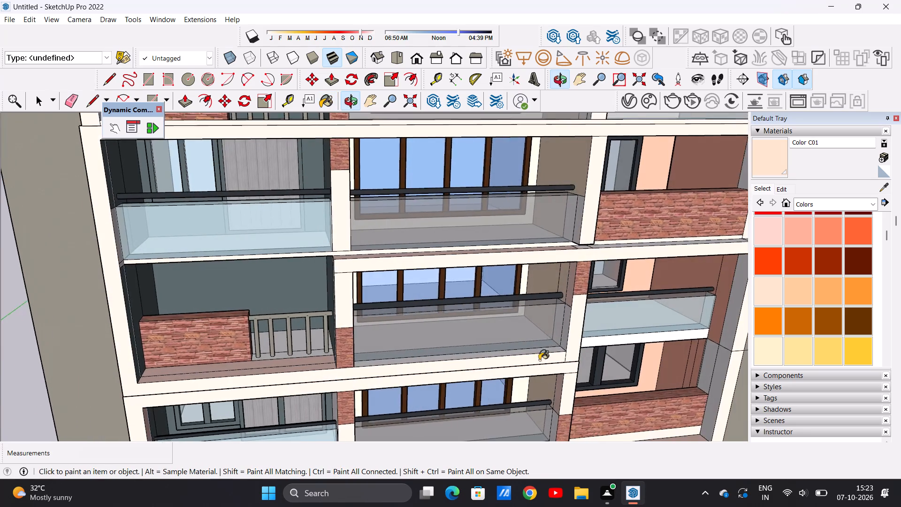
scroll(563, 327, "up", 15)
left_click(565, 282)
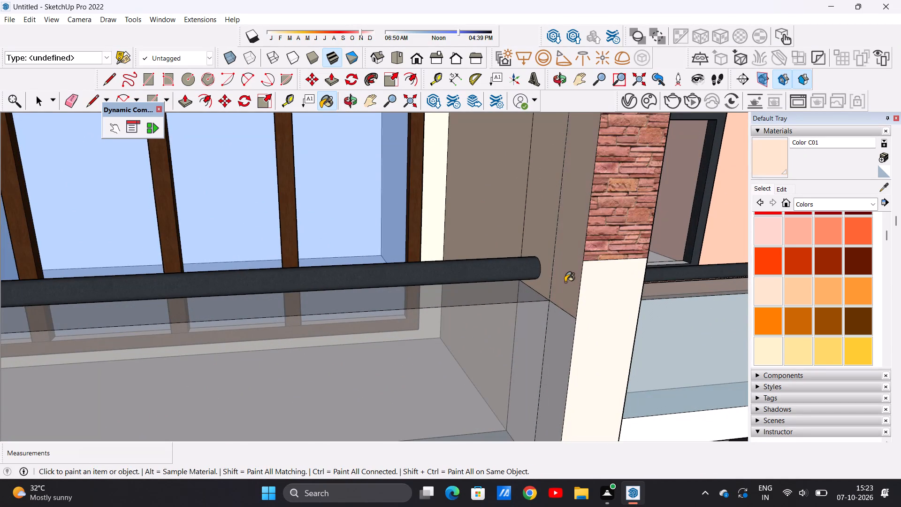
scroll(534, 272, "down", 10)
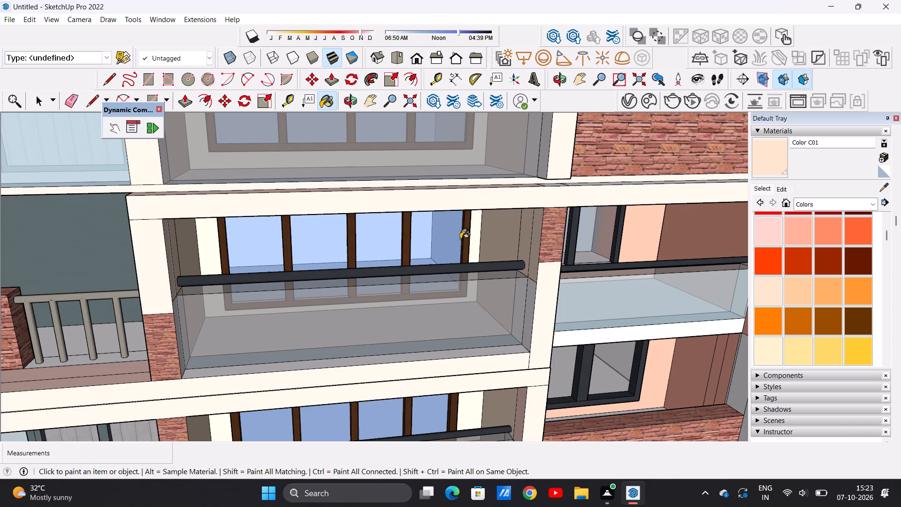
scroll(433, 225, "down", 10)
middle_click_drag(461, 239, 465, 195)
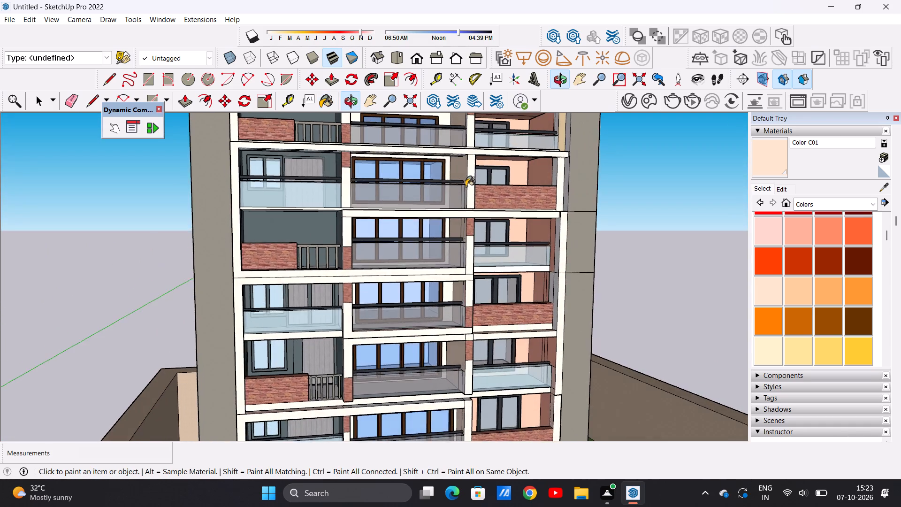
Inspect the central balconies from the top floor down to the gate level for remaining unpainted inner faces.
scroll(464, 174, "up", 14)
scroll(491, 208, "down", 6)
middle_click_drag(496, 215, 391, 215)
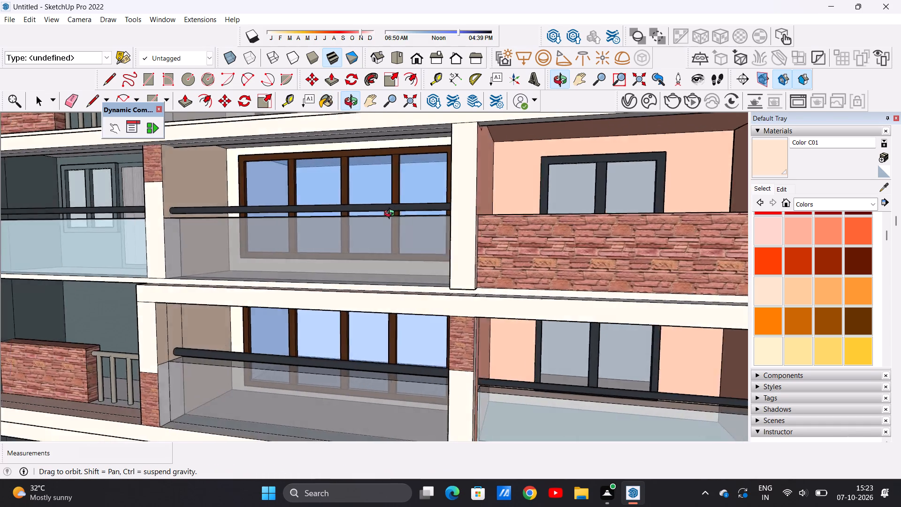
middle_click_drag(391, 215, 253, 217)
scroll(241, 216, "up", 7)
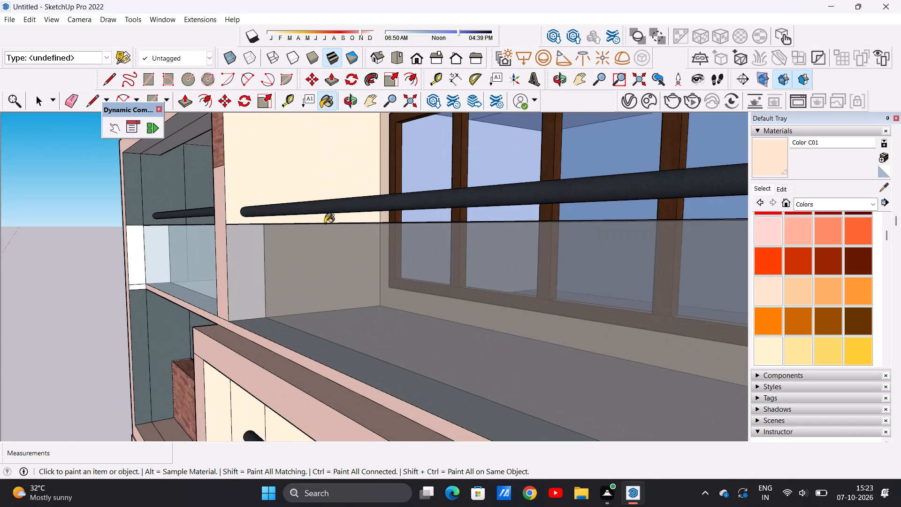
scroll(325, 225, "down", 11)
middle_click_drag(336, 230, 543, 215)
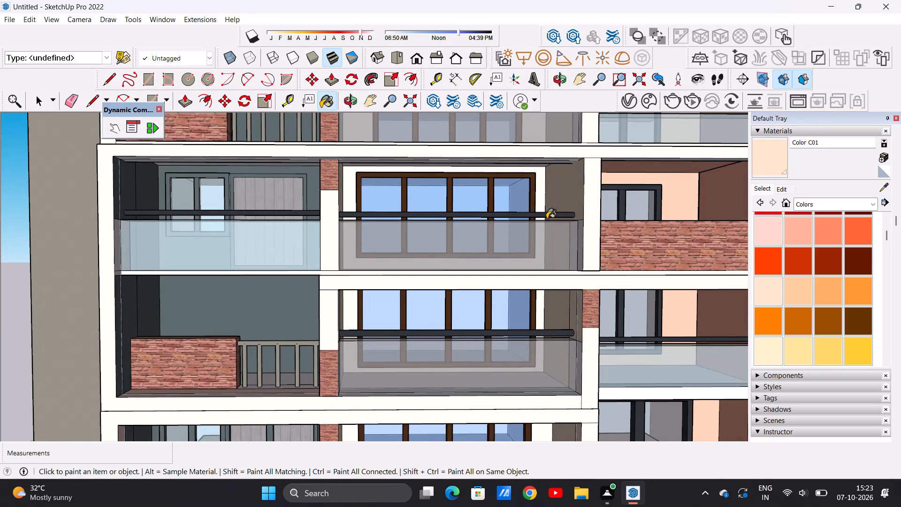
scroll(307, 259, "down", 13)
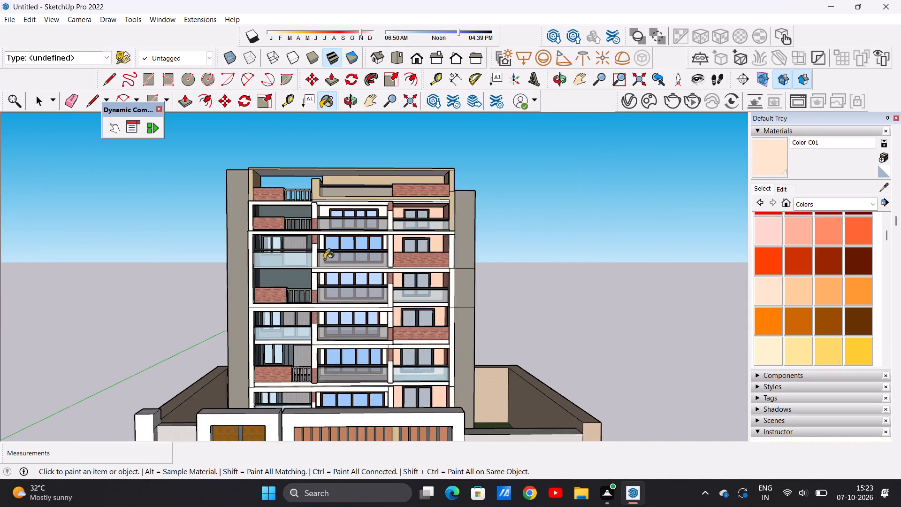
scroll(324, 259, "down", 2)
scroll(351, 230, "up", 16)
middle_click_drag(324, 217, 412, 265)
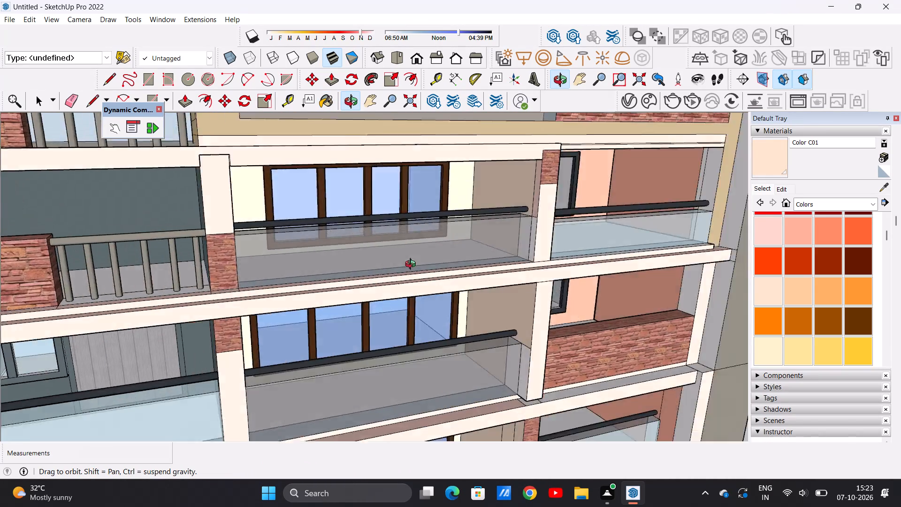
middle_click_drag(412, 265, 475, 241)
scroll(392, 246, "down", 11)
scroll(426, 352, "up", 12)
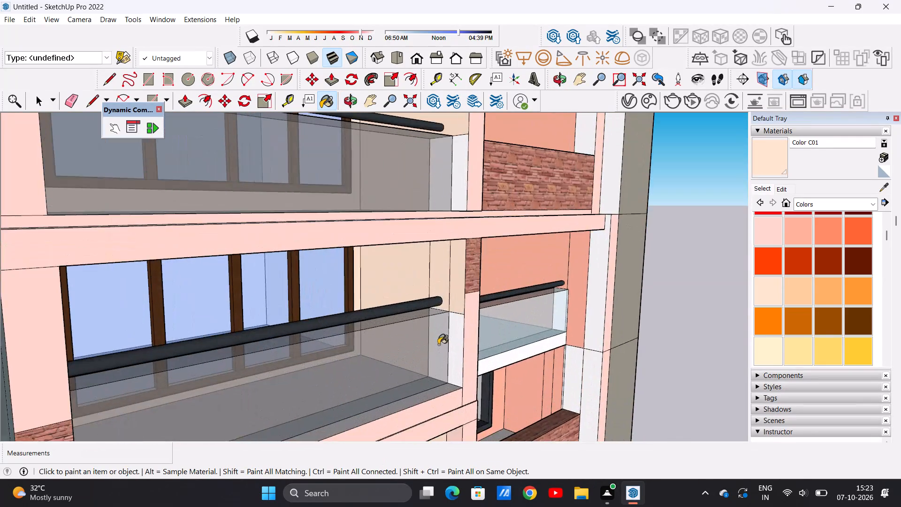
scroll(438, 345, "up", 5)
middle_click_drag(446, 318, 261, 310)
scroll(448, 304, "down", 17)
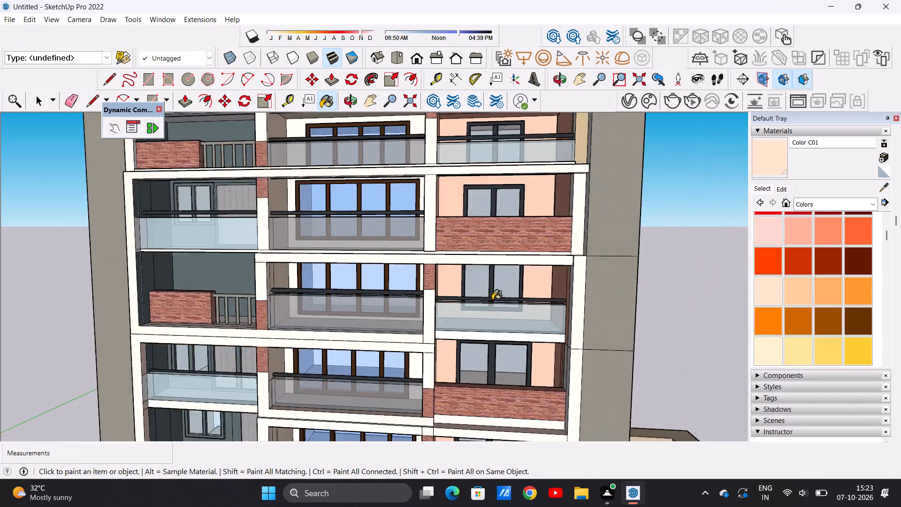
scroll(492, 300, "down", 7)
scroll(433, 390, "up", 11)
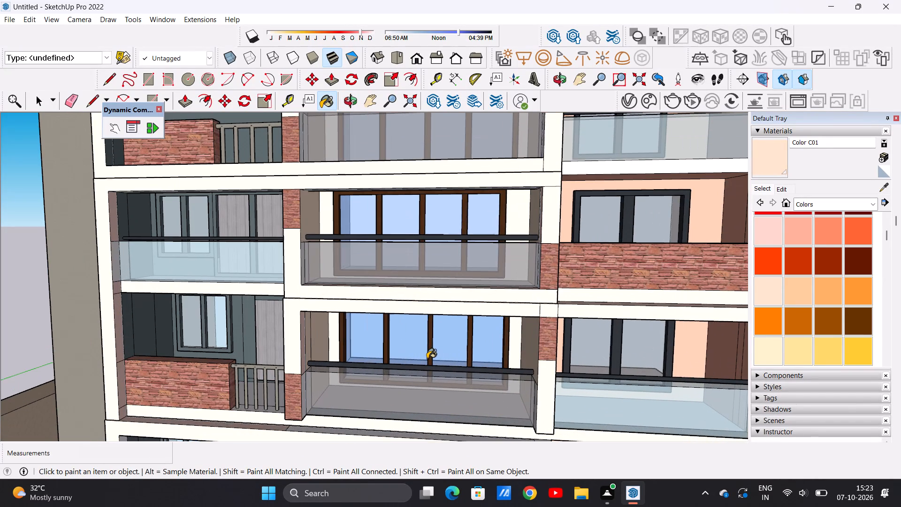
scroll(435, 305, "down", 4)
middle_click_drag(454, 327, 275, 340)
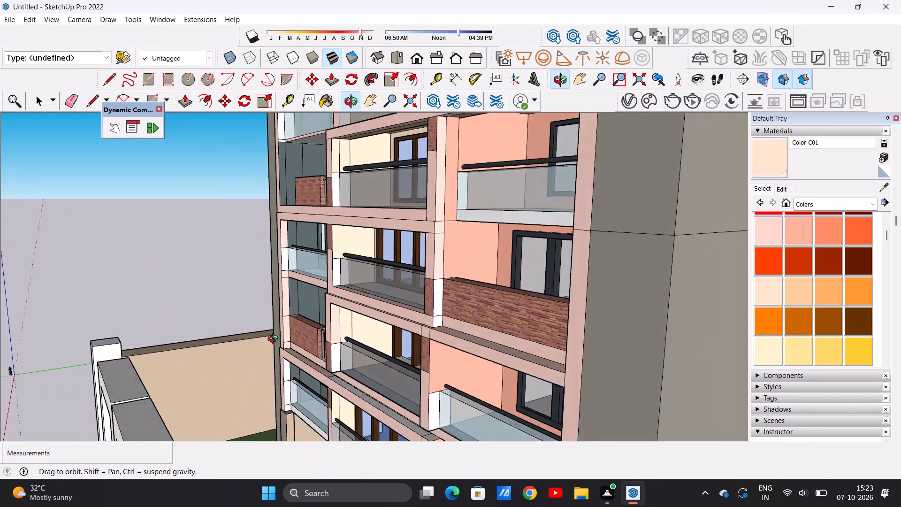
middle_click_drag(275, 340, 551, 337)
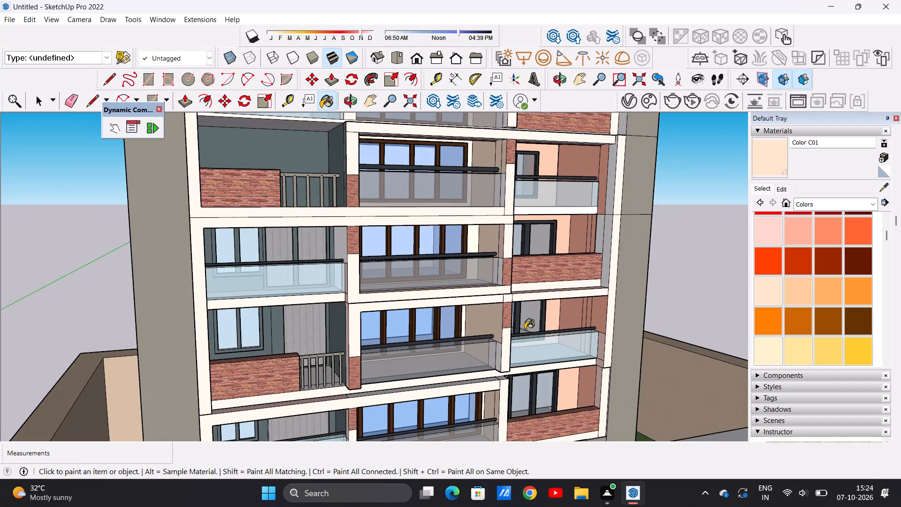
scroll(510, 313, "down", 4)
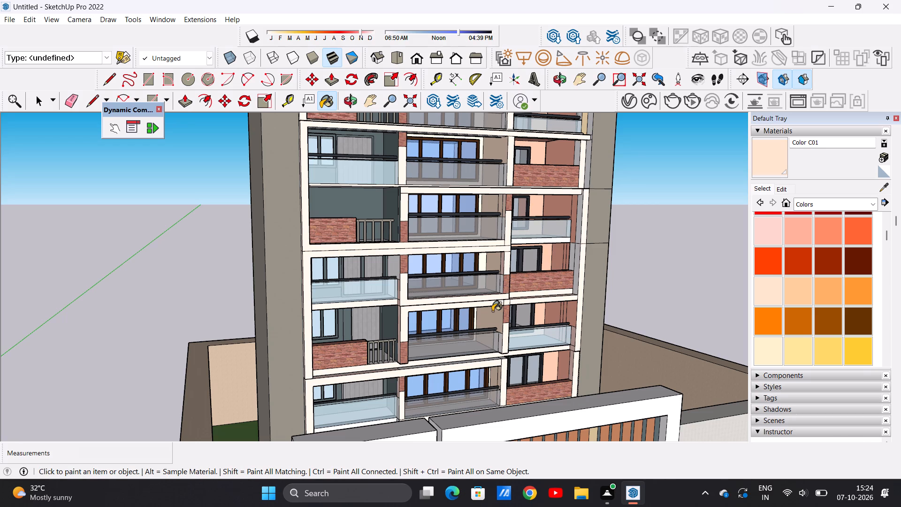
scroll(480, 317, "down", 9)
scroll(480, 344, "up", 5)
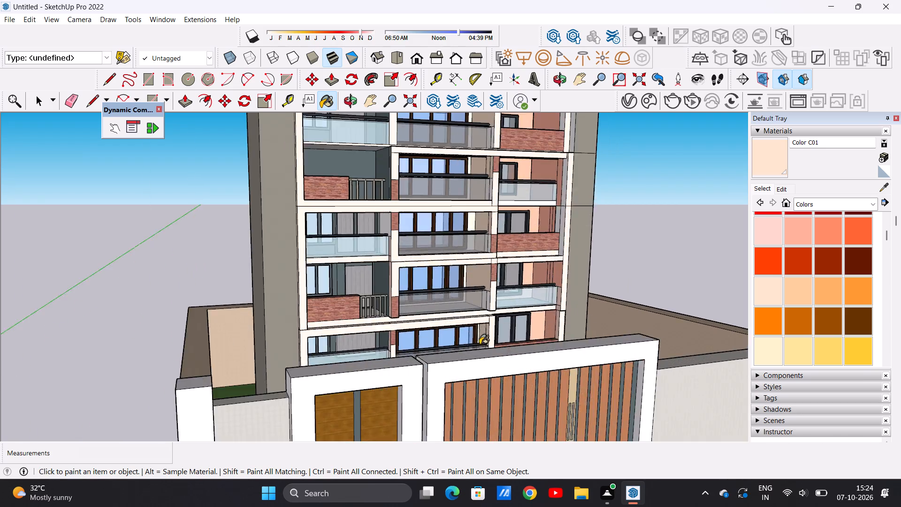
scroll(480, 345, "up", 6)
scroll(479, 336, "down", 1)
scroll(479, 336, "up", 9)
middle_click_drag(481, 330, 316, 350)
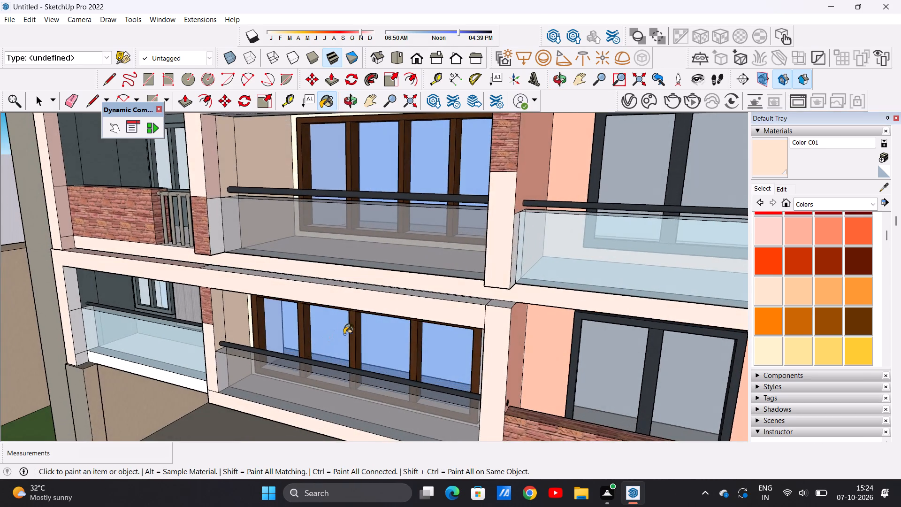
scroll(353, 331, "down", 13)
middle_click_drag(356, 344, 460, 334)
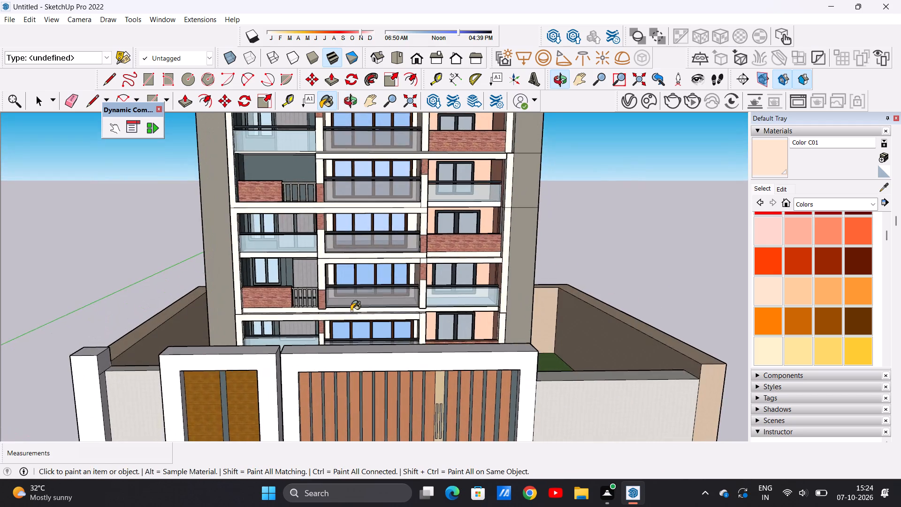
Paint the lowest central balcony's right inner frame face and adjoining side wall above the railing with Color C01.
scroll(350, 311, "up", 2)
scroll(348, 316, "down", 1)
scroll(347, 319, "up", 10)
middle_click_drag(386, 341, 478, 328)
scroll(504, 313, "up", 13)
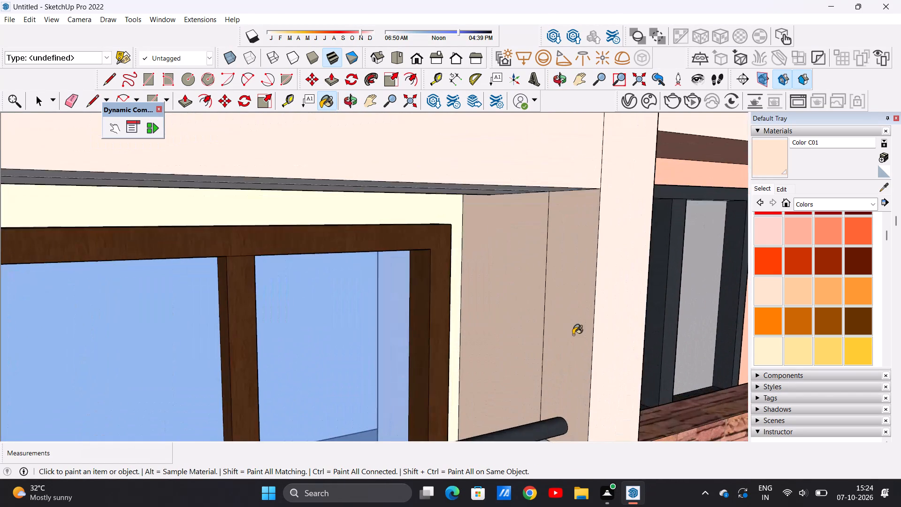
left_click(573, 335)
left_click(510, 327)
Paint the wall above the windows in the lowest central balcony with Color C01.
scroll(506, 328, "down", 14)
middle_click_drag(480, 333, 378, 330)
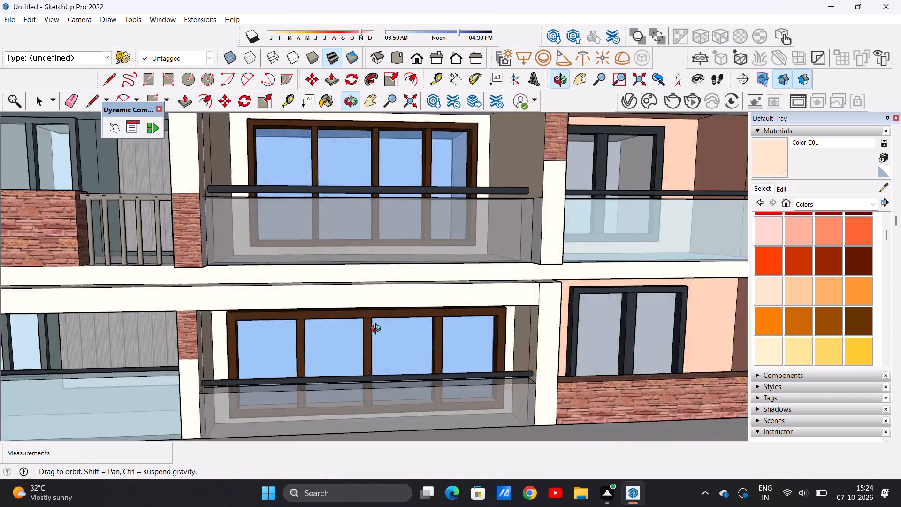
middle_click_drag(378, 330, 237, 339)
scroll(269, 320, "up", 12)
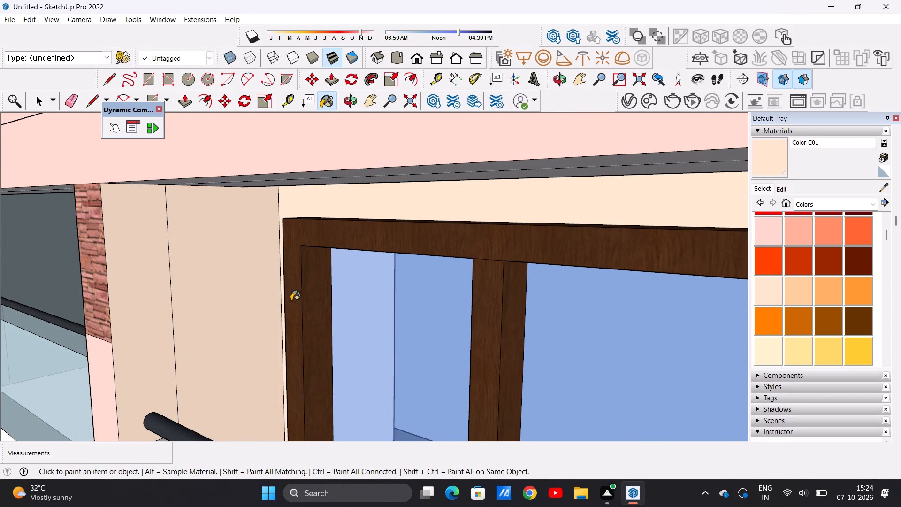
left_click(392, 205)
Paint the lowest central balcony's frame underside and its ceiling above the windows with Color C01.
scroll(407, 289, "down", 5)
middle_click_drag(403, 342, 401, 301)
scroll(359, 172, "up", 1)
scroll(359, 172, "down", 1)
scroll(359, 173, "up", 11)
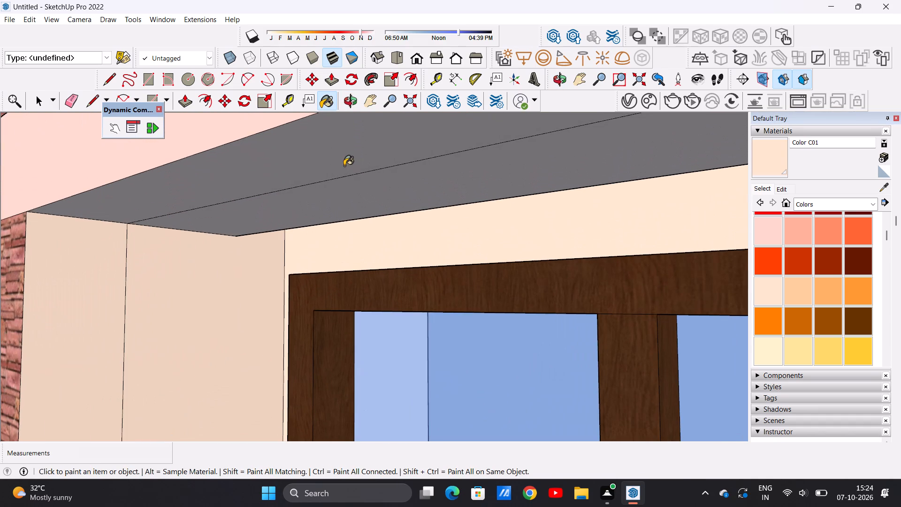
left_click(339, 162)
left_click(359, 191)
Paint the ceiling and both frame underside strips of the central balcony one floor below the top balcony with Color C01.
scroll(357, 221, "down", 18)
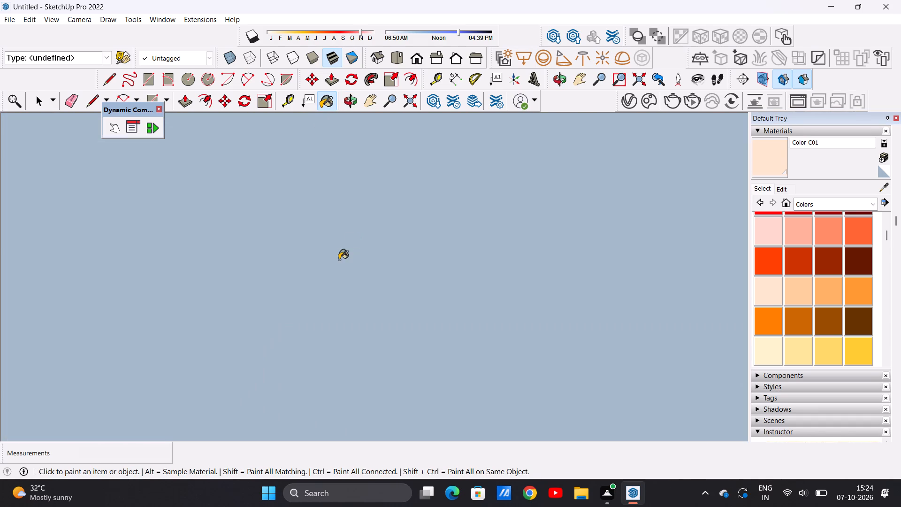
scroll(339, 260, "down", 6)
scroll(338, 290, "up", 1)
scroll(338, 292, "down", 20)
scroll(338, 292, "down", 20)
scroll(338, 292, "down", 3)
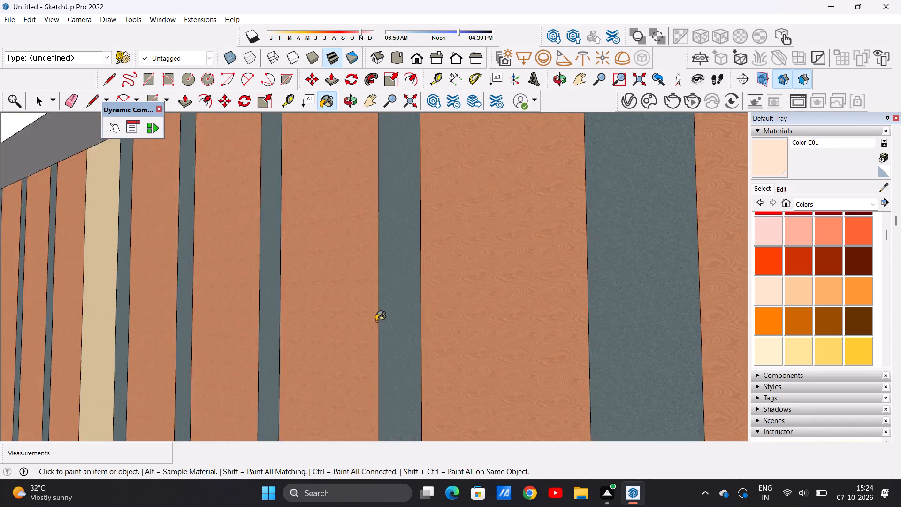
scroll(376, 321, "down", 20)
scroll(376, 321, "down", 13)
middle_click_drag(389, 256, 431, 333)
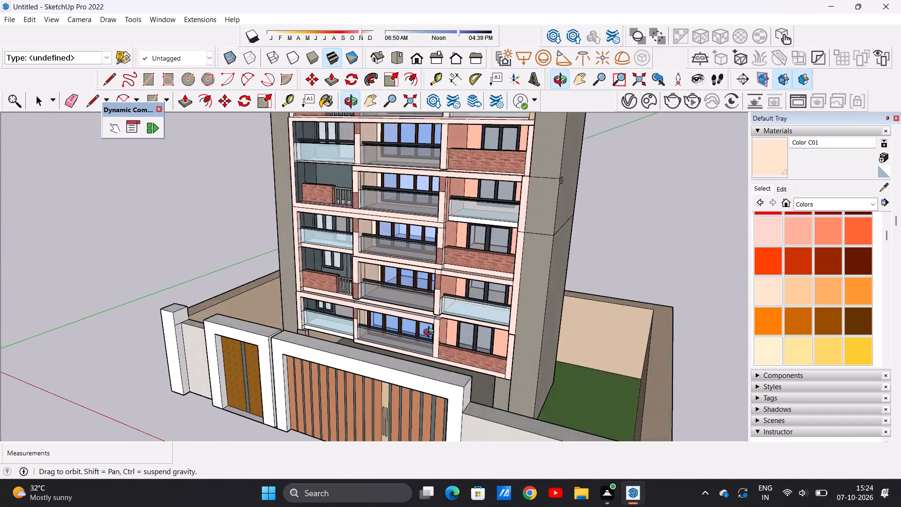
middle_click_drag(431, 333, 434, 338)
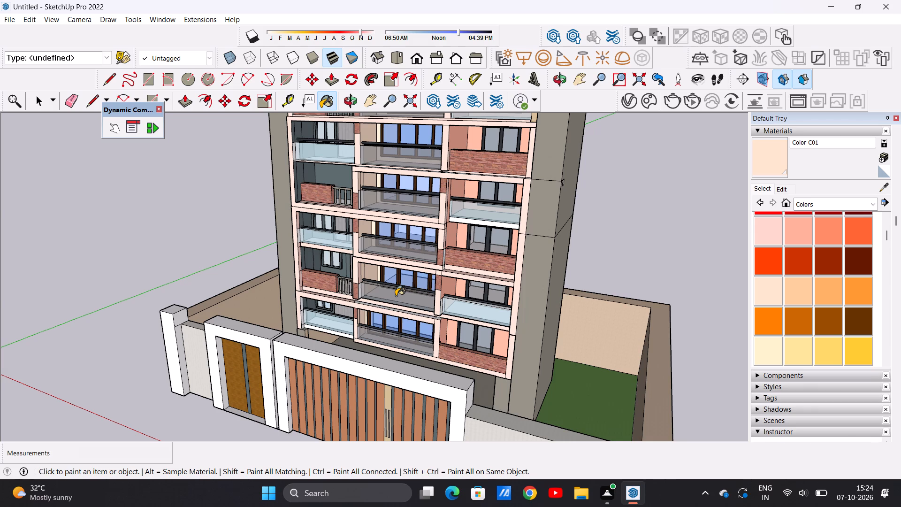
scroll(372, 279, "down", 15)
scroll(374, 299, "down", 16)
scroll(356, 240, "up", 16)
middle_click_drag(389, 319, 414, 240)
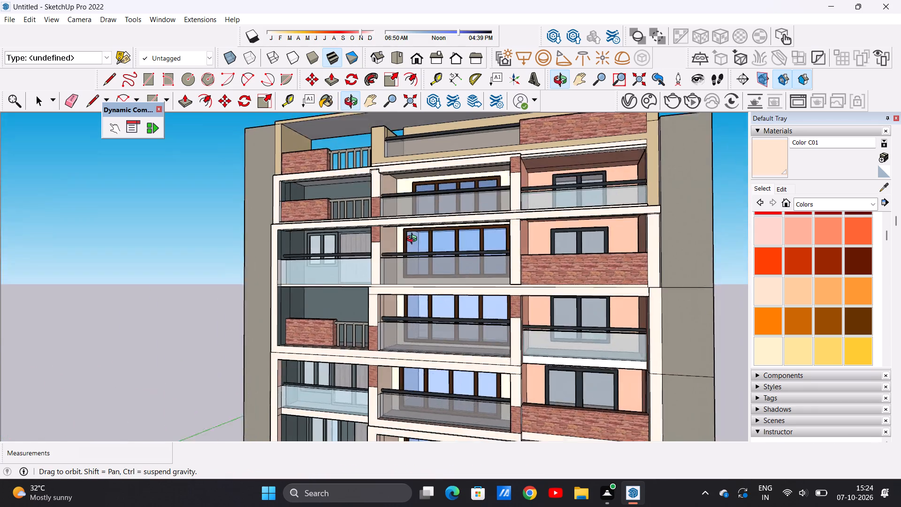
middle_click_drag(414, 240, 398, 218)
middle_click_drag(429, 260, 434, 223)
scroll(427, 210, "up", 14)
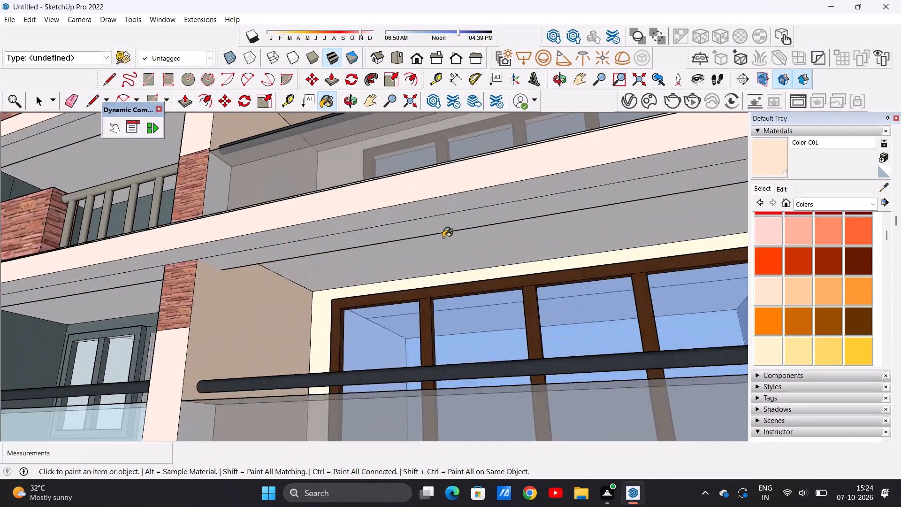
scroll(443, 238, "up", 2)
left_click(443, 259)
left_click(428, 228)
left_click(414, 211)
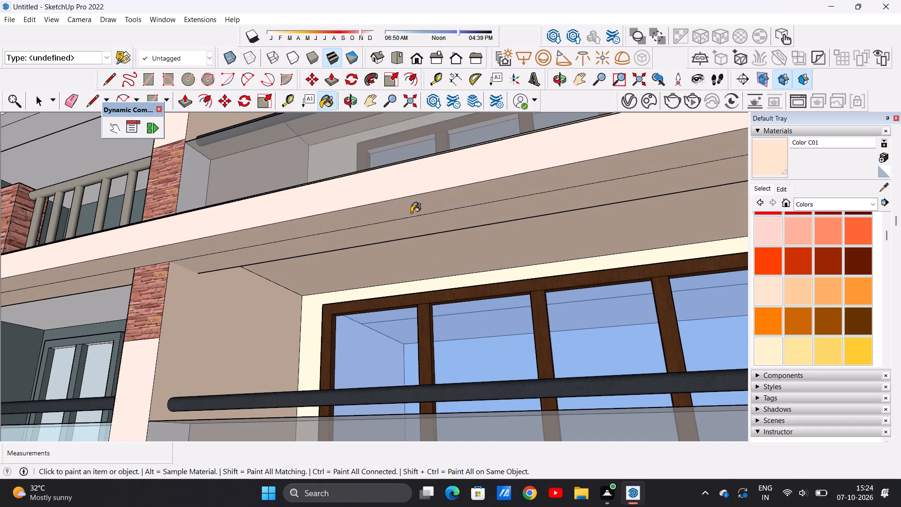
Paint the outer frame underside strip of the topmost central balcony, just below the roof terrace, with Color C01.
scroll(373, 288, "down", 13)
scroll(381, 249, "up", 15)
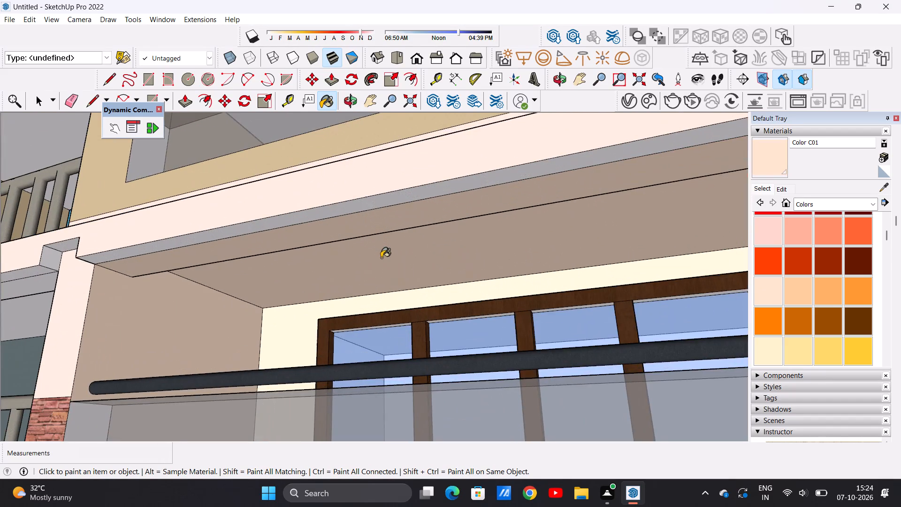
middle_click_drag(381, 258, 367, 215)
scroll(288, 181, "up", 7)
left_click(287, 181)
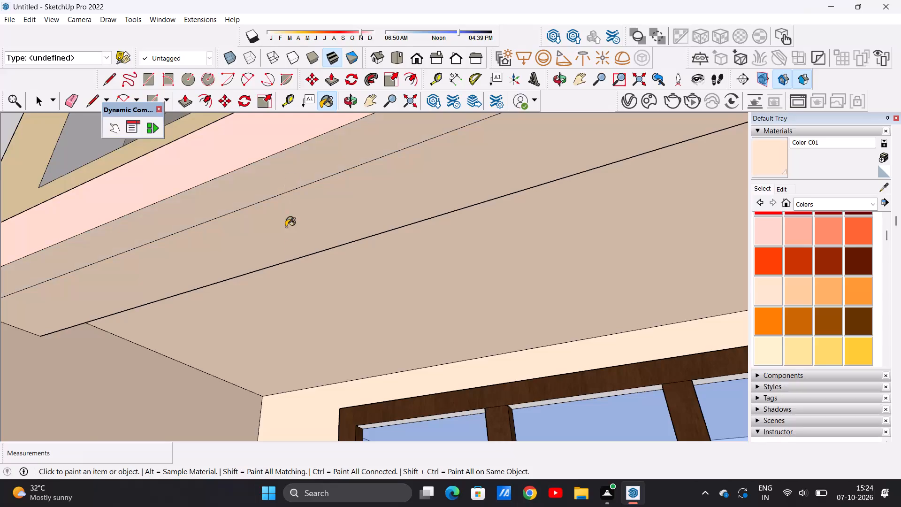
Paint the ceiling and both frame underside strips of the fourth central balcony from the top with Color C01.
scroll(290, 274, "down", 20)
scroll(290, 274, "down", 5)
middle_click_drag(305, 292, 317, 319)
scroll(306, 292, "down", 1)
middle_click_drag(317, 319, 321, 290)
scroll(308, 313, "down", 14)
scroll(291, 385, "up", 14)
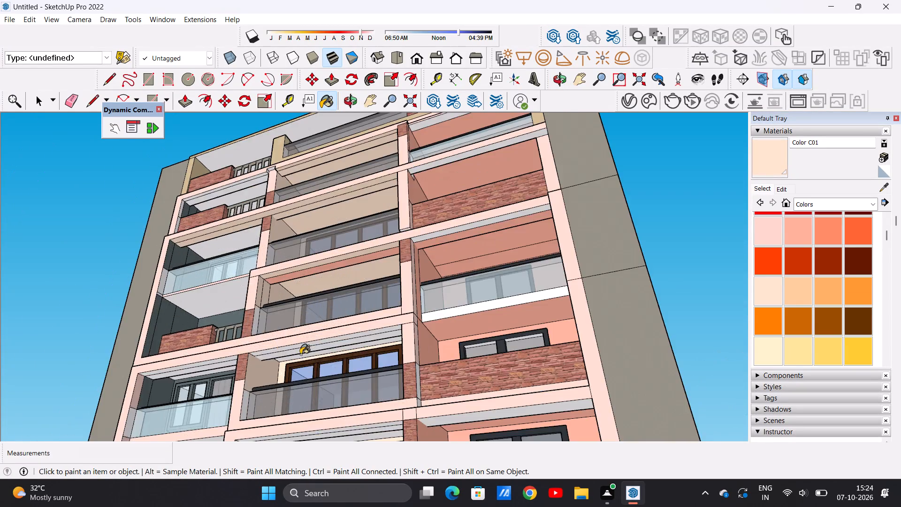
scroll(300, 354, "up", 18)
left_click(293, 307)
left_click(274, 276)
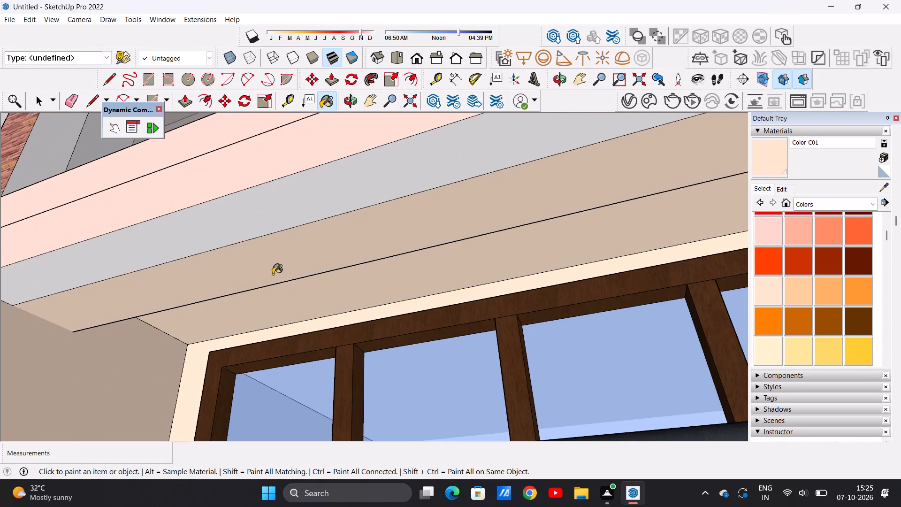
left_click(251, 227)
Paint the ceiling and both frame underside strips of the second-lowest central balcony with Color C01.
scroll(272, 299, "down", 20)
scroll(272, 299, "down", 2)
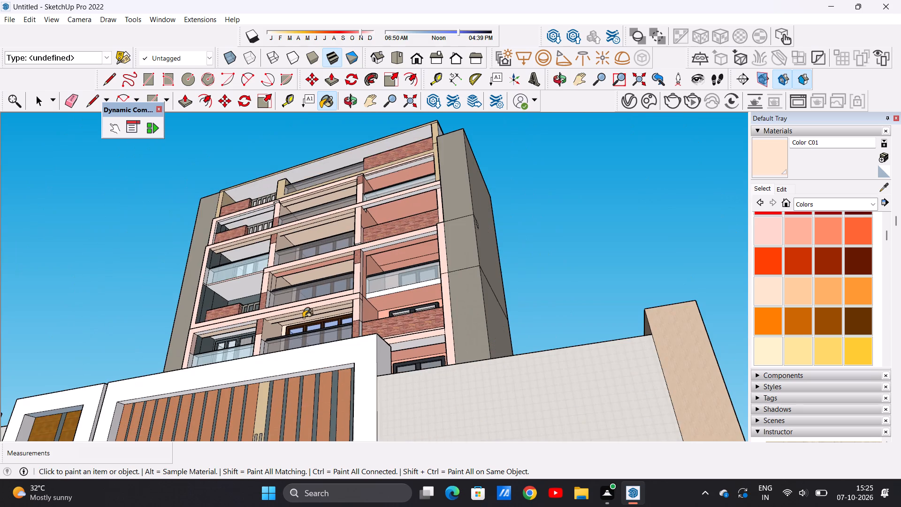
middle_click_drag(318, 372, 321, 412)
scroll(313, 360, "up", 13)
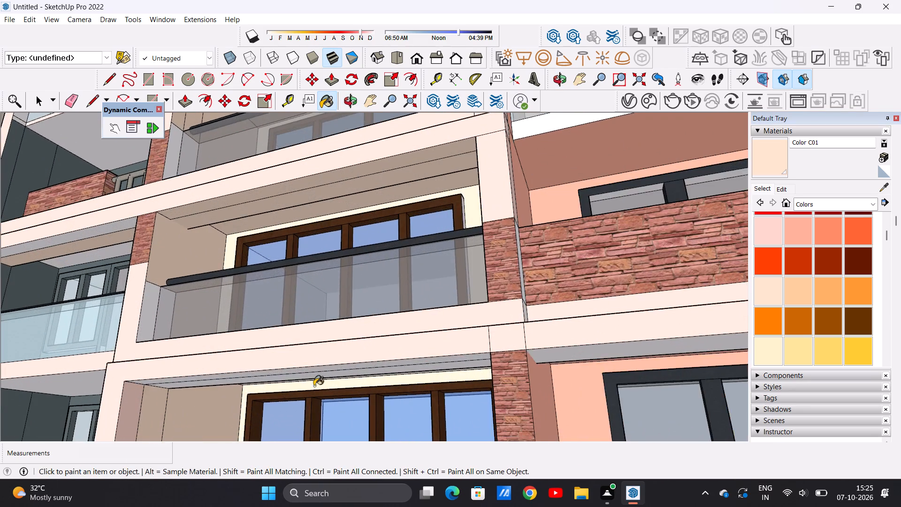
middle_click_drag(314, 386, 311, 348)
scroll(310, 341, "up", 6)
left_click(323, 372)
left_click(315, 343)
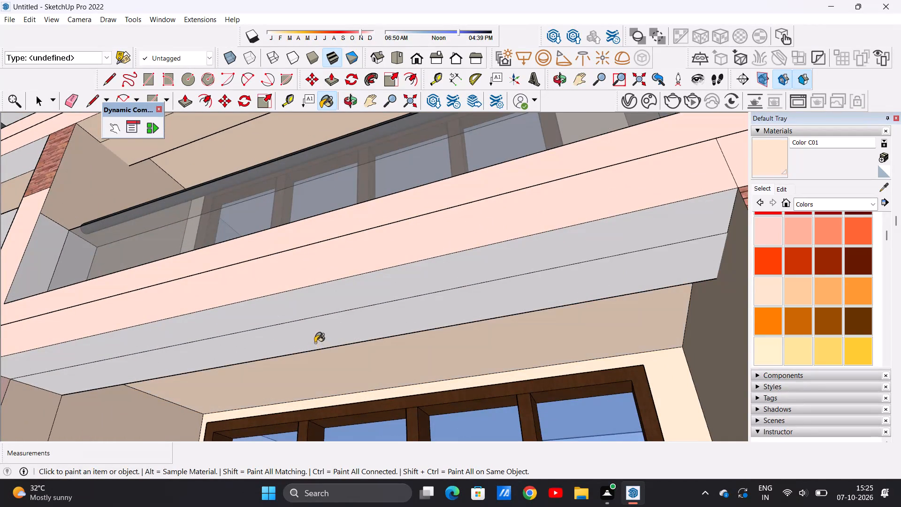
left_click(303, 317)
scroll(320, 355, "down", 8)
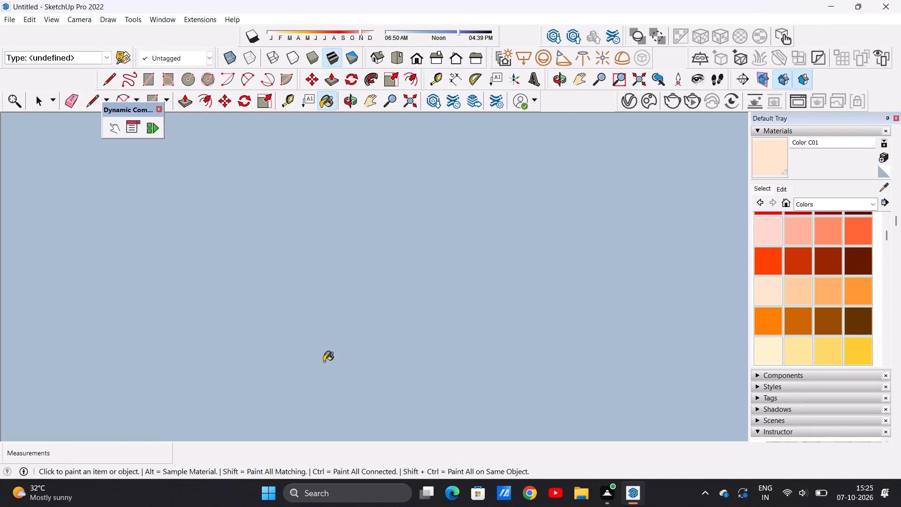
scroll(324, 361, "down", 20)
scroll(324, 361, "down", 20)
scroll(324, 361, "down", 20)
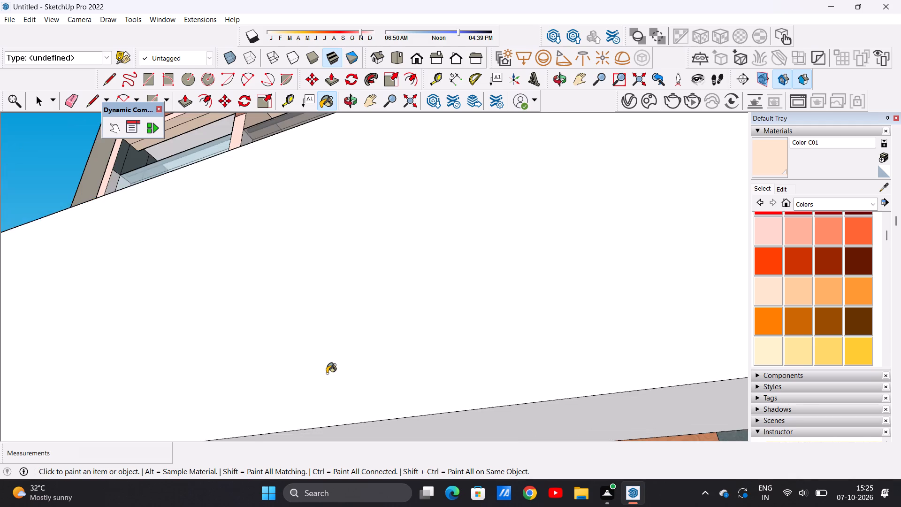
Paint the ceiling and both frame underside strips of the left column's topmost balcony, below the roof terrace, with Terrazzo Tile Light from Synthetic Surfaces.
scroll(327, 376, "down", 20)
scroll(327, 376, "down", 11)
middle_click_drag(372, 332, 375, 361)
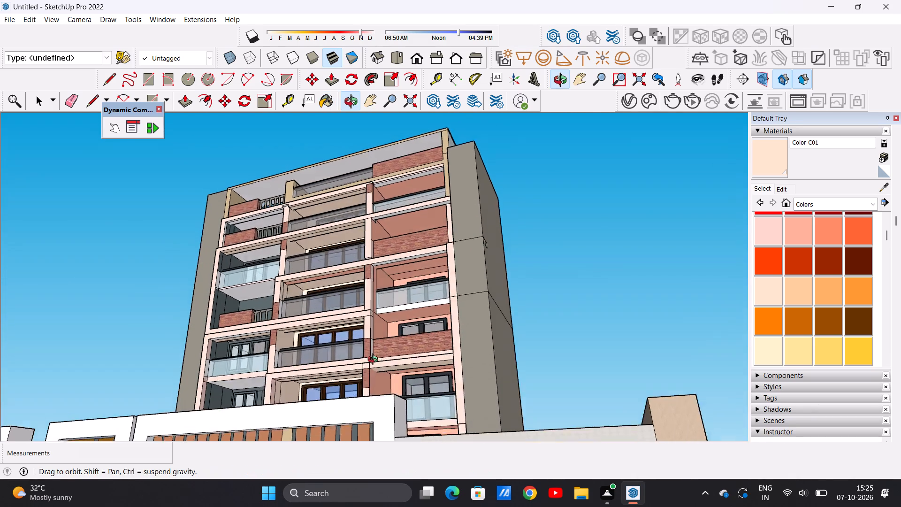
middle_click_drag(375, 361, 380, 404)
scroll(380, 404, "up", 1)
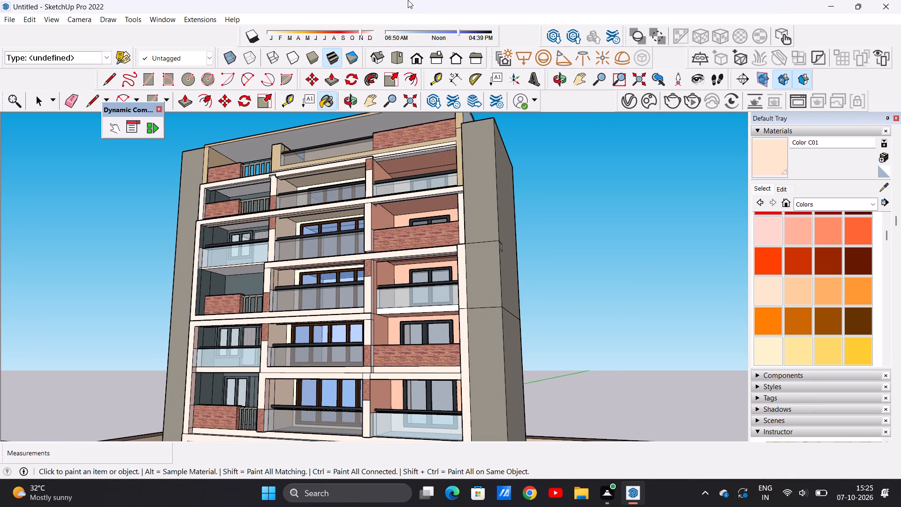
scroll(415, 2, "down", 11)
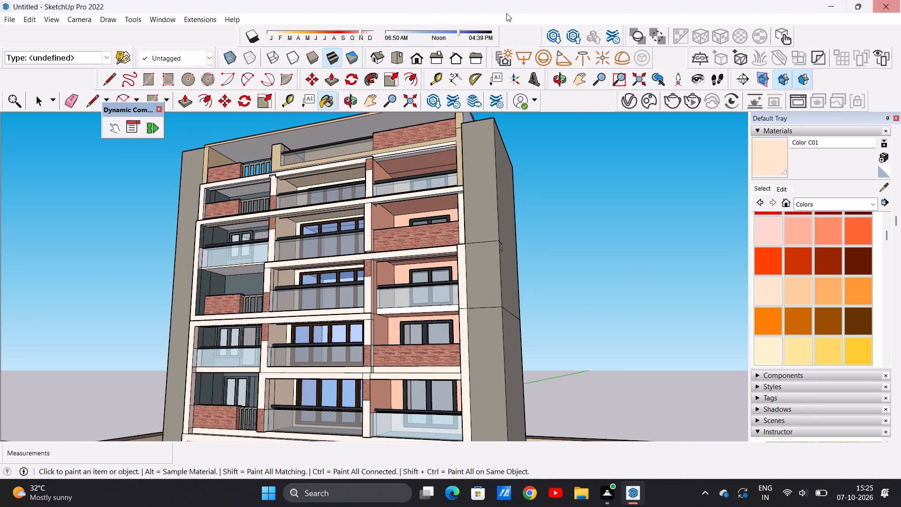
scroll(379, 172, "down", 11)
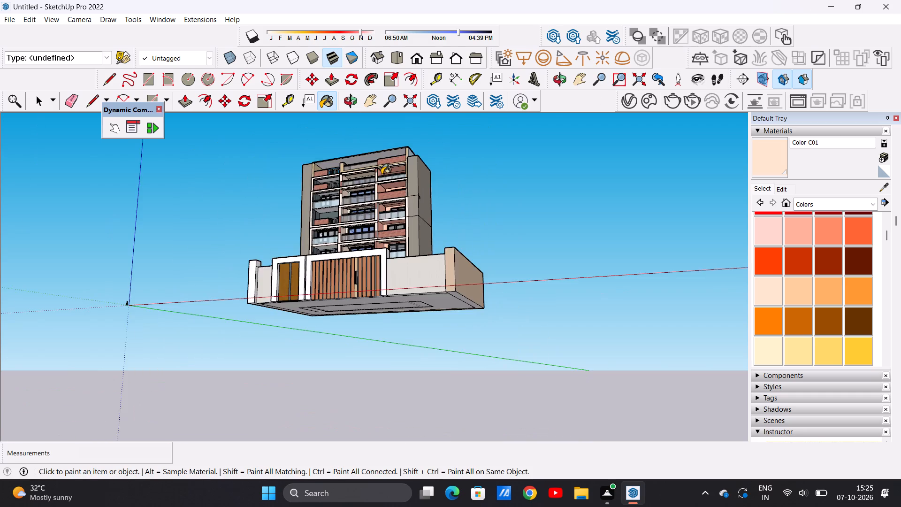
scroll(382, 178, "up", 6)
middle_click_drag(347, 261, 390, 238)
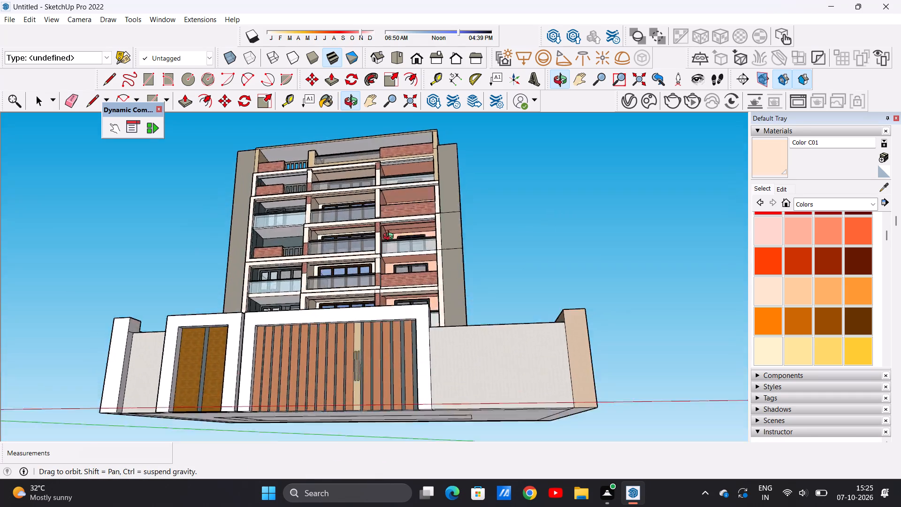
middle_click_drag(390, 238, 380, 293)
scroll(297, 192, "up", 11)
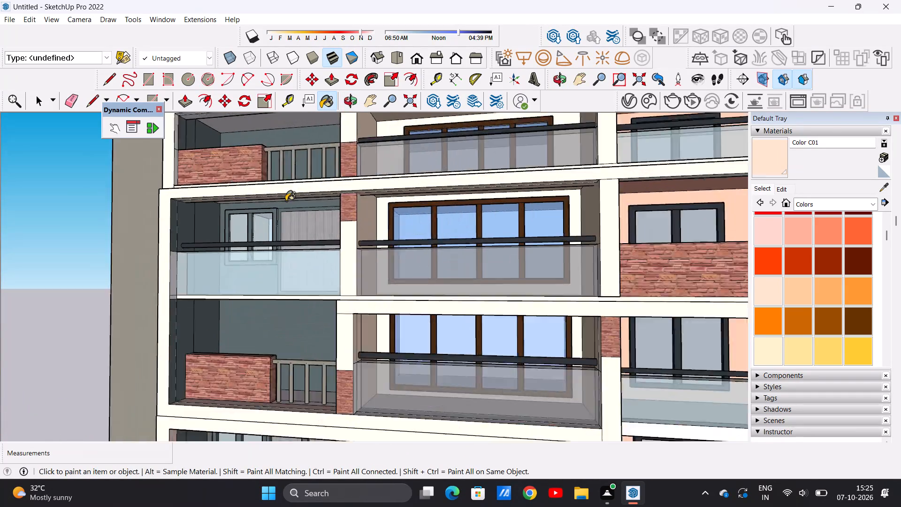
scroll(286, 201, "up", 2)
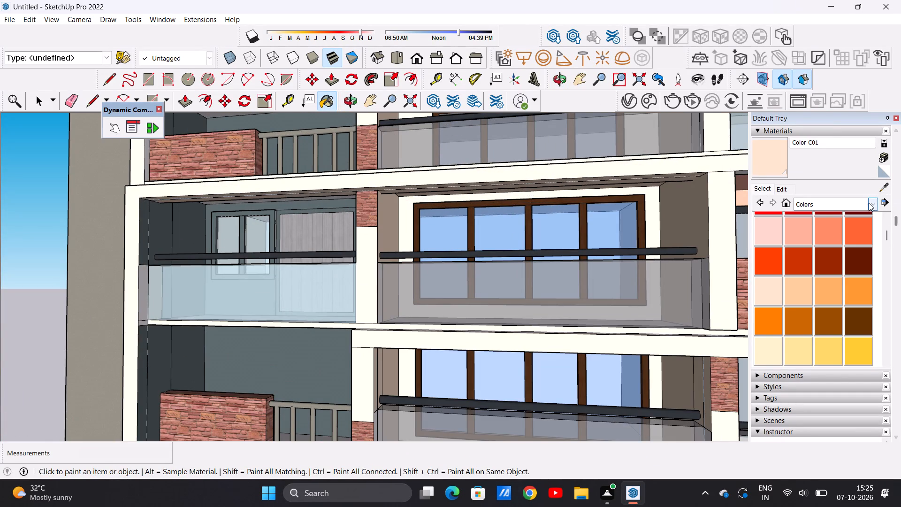
left_click(869, 203)
left_click(870, 316)
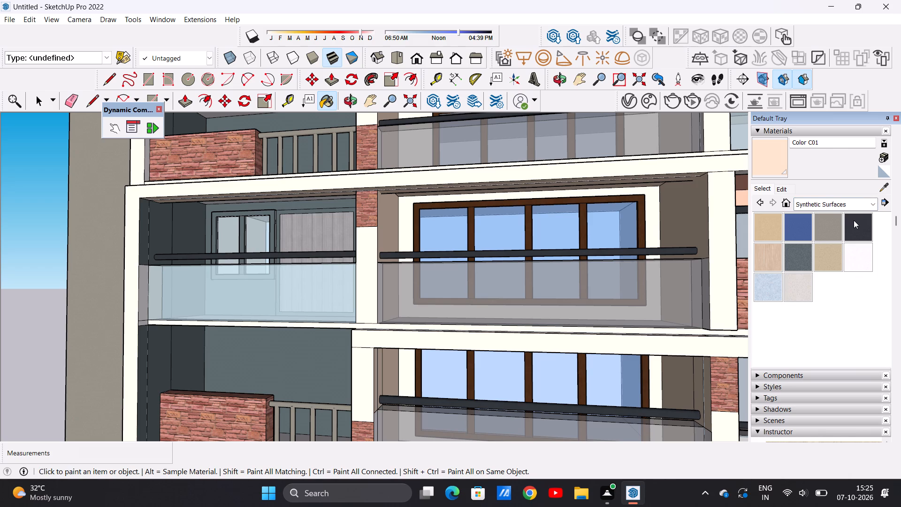
left_click(824, 223)
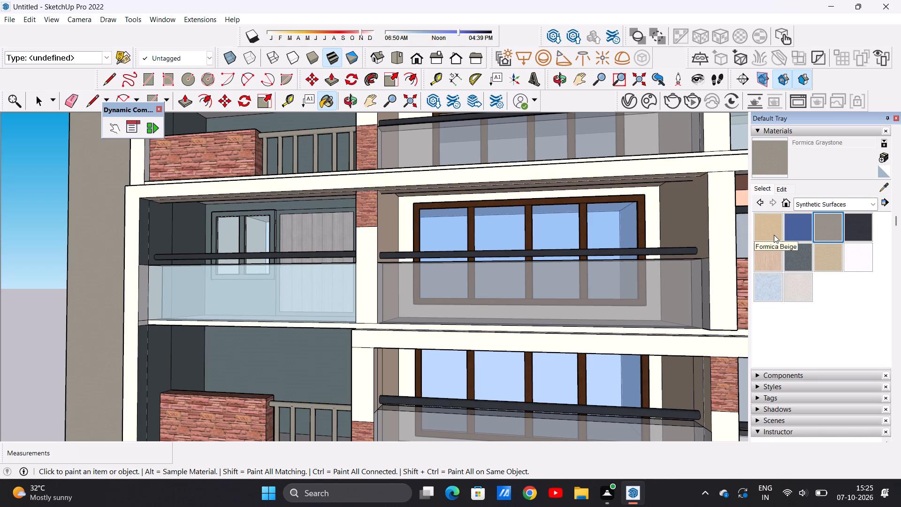
left_click(803, 292)
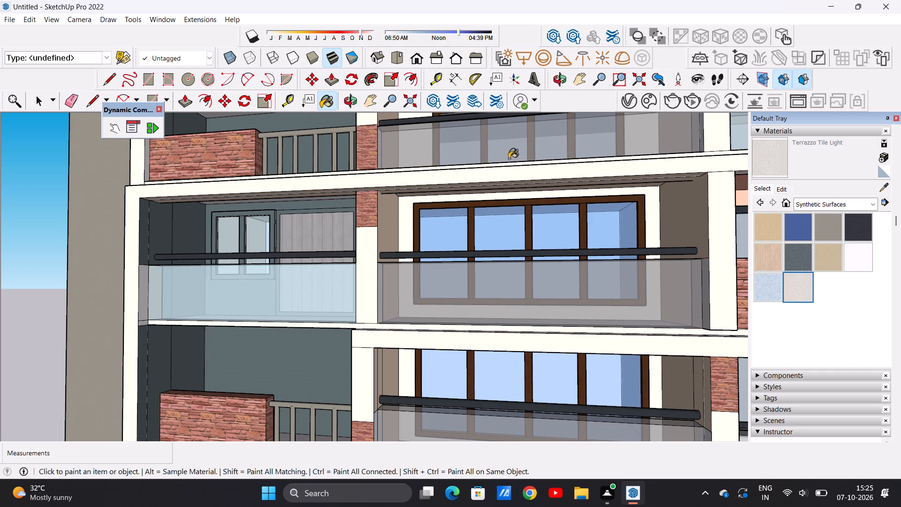
scroll(255, 230, "down", 20)
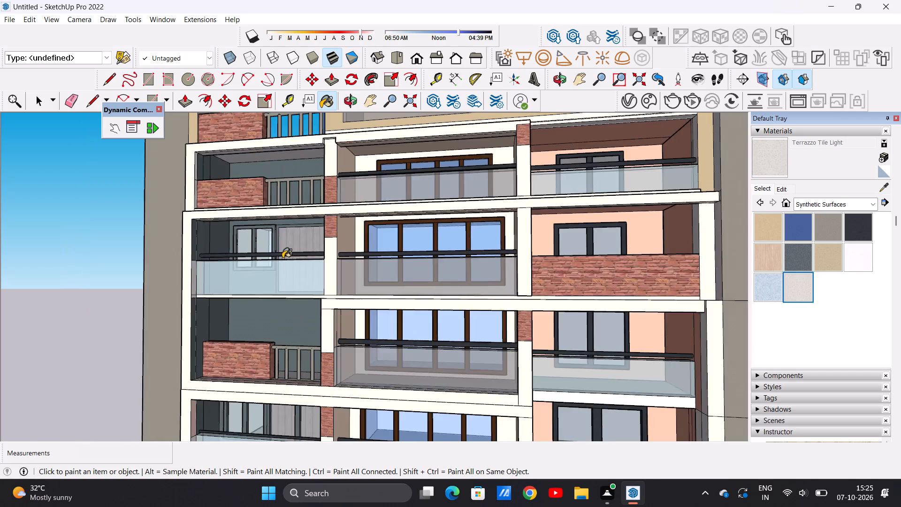
scroll(283, 258, "down", 6)
scroll(265, 192, "up", 12)
middle_click_drag(288, 234, 299, 177)
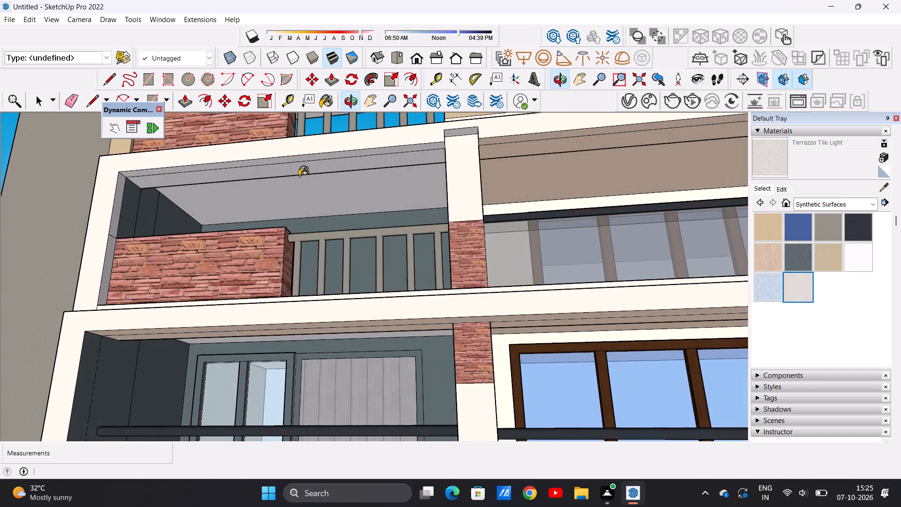
scroll(300, 176, "up", 6)
left_click(314, 196)
left_click(317, 166)
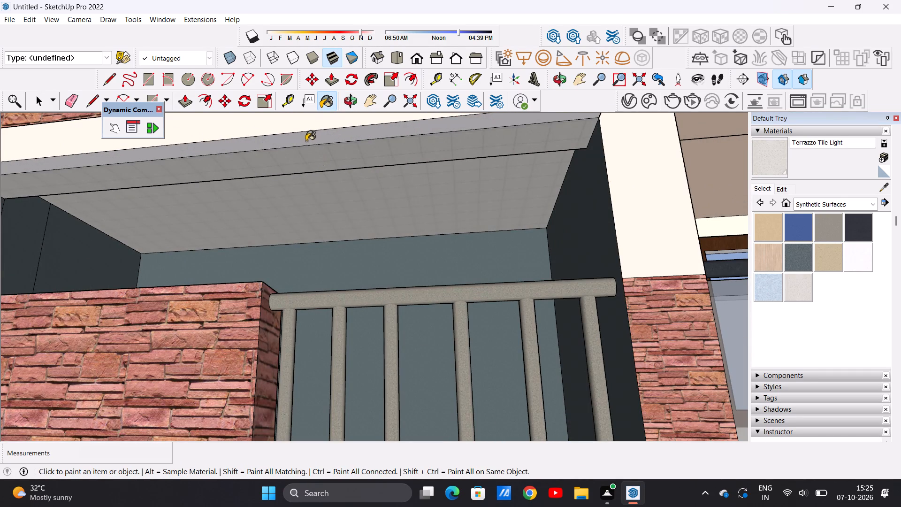
left_click(305, 140)
Paint the ceiling and inner frame underside strip of the left column's second balcony from the top with Terrazzo Tile Light.
scroll(333, 233, "down", 4)
scroll(334, 232, "up", 1)
scroll(334, 232, "down", 3)
scroll(356, 300, "down", 5)
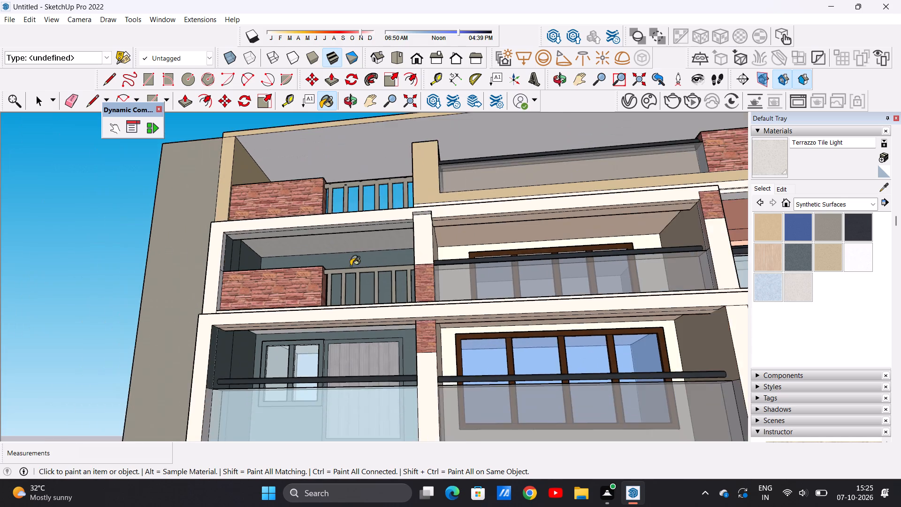
middle_click_drag(356, 354, 351, 327)
scroll(350, 332, "up", 14)
left_click(344, 317)
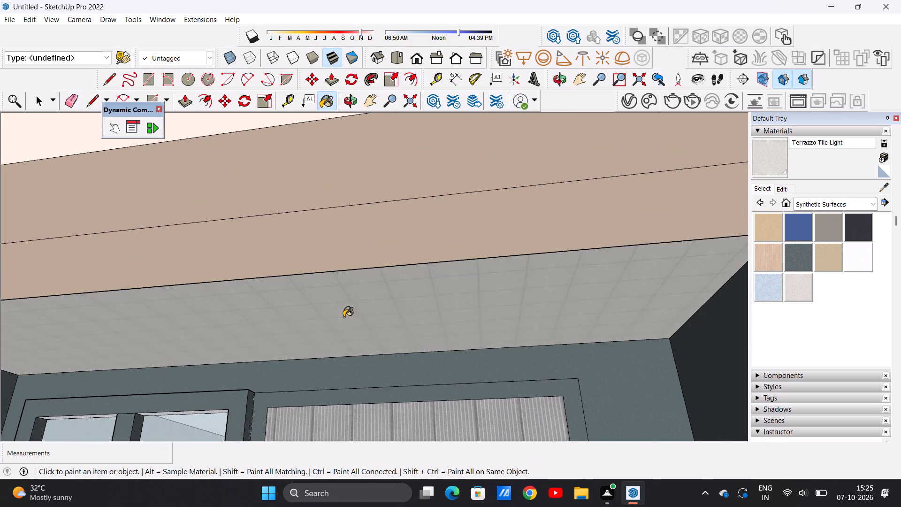
scroll(347, 328, "down", 8)
scroll(360, 307, "up", 13)
left_click(362, 291)
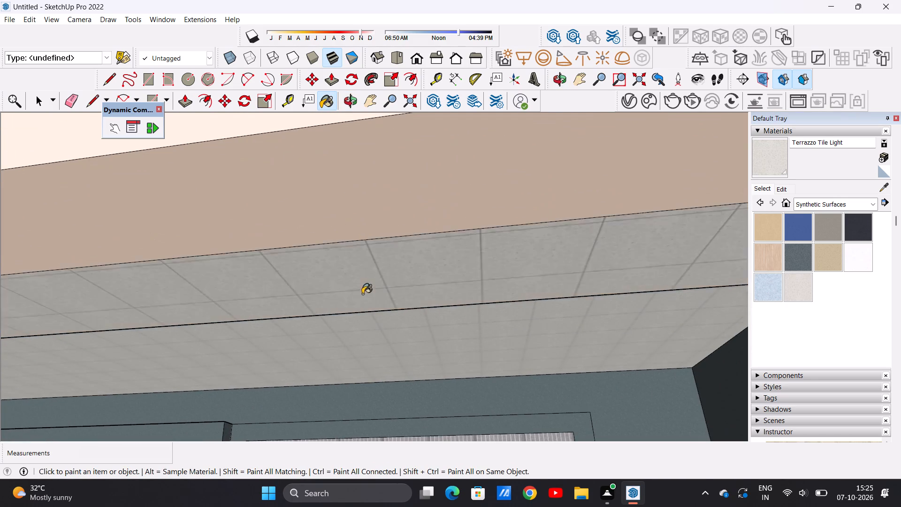
Paint the ceiling of the left column's third balcony from the top, the brick-fronted one, with Terrazzo Tile Light.
scroll(364, 311, "down", 20)
scroll(364, 311, "down", 14)
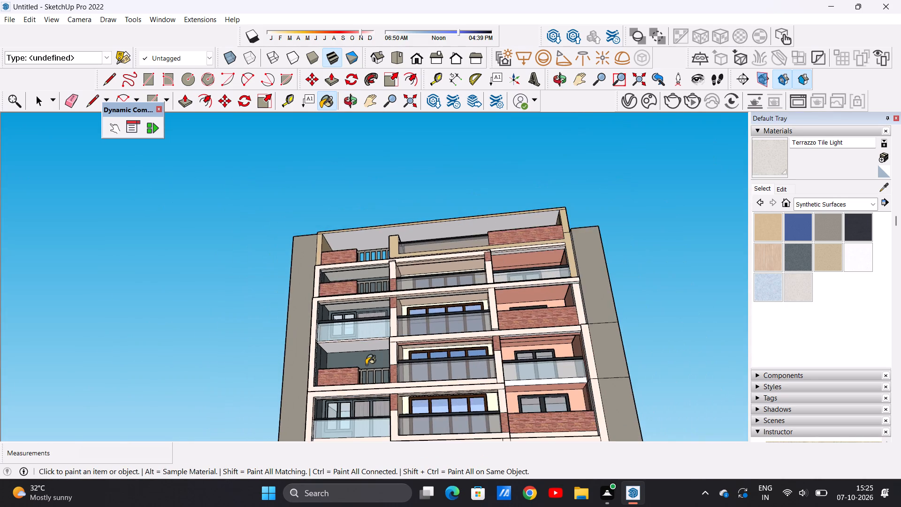
scroll(366, 365, "up", 15)
middle_click_drag(366, 365, 360, 341)
scroll(368, 253, "up", 7)
left_click(369, 252)
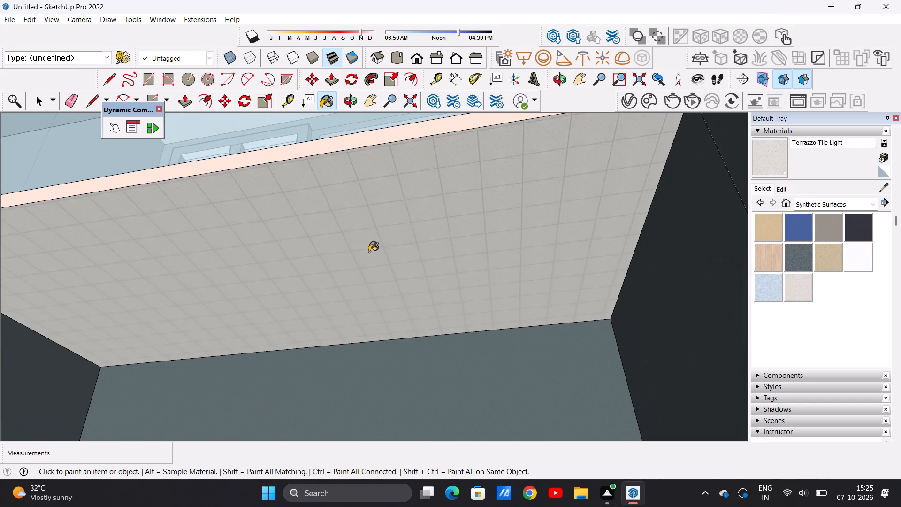
Paint the ceiling and both frame underside strips of the left column's fourth balcony from the top with Terrazzo Tile Light.
scroll(379, 251, "down", 2)
scroll(381, 252, "up", 1)
scroll(381, 253, "down", 20)
scroll(383, 348, "up", 15)
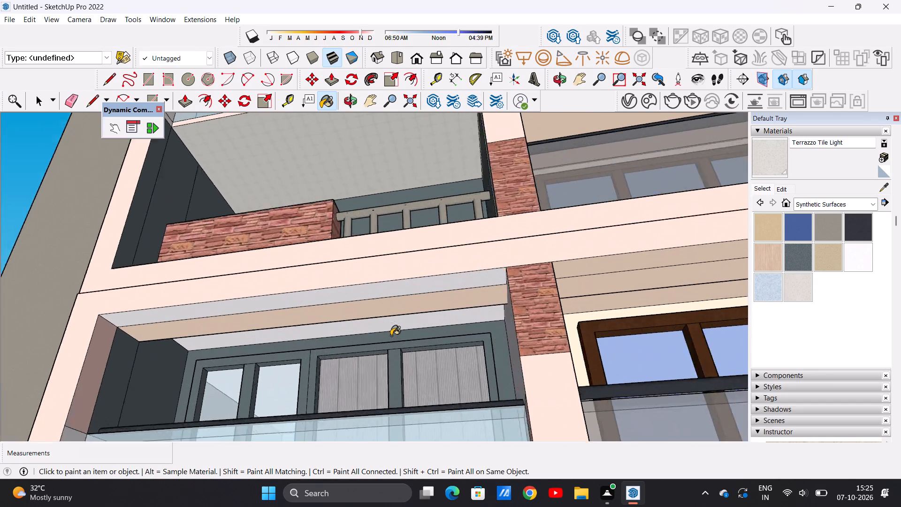
scroll(391, 336, "up", 3)
left_click(397, 315)
left_click(389, 270)
left_click(355, 207)
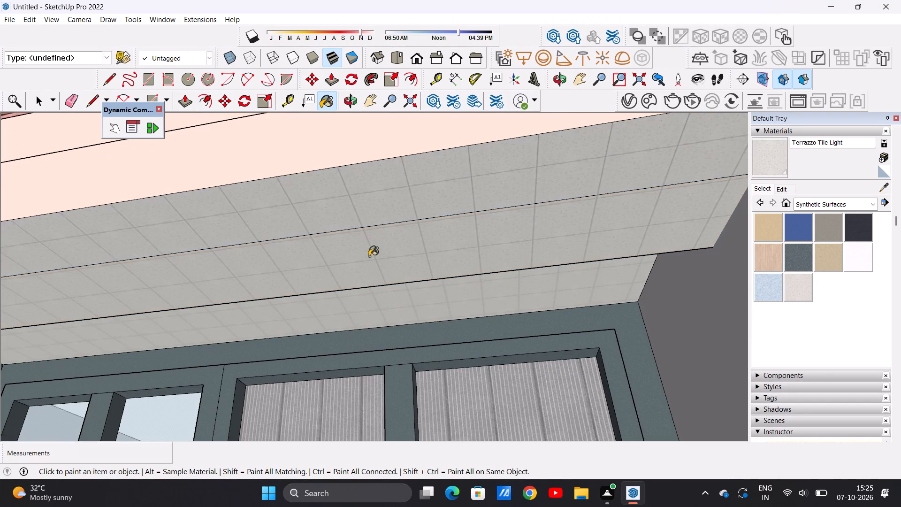
Paint the ceiling of the left column's fifth balcony from the top, below the glass-fronted one, with Terrazzo Tile Light.
scroll(375, 295, "down", 20)
scroll(375, 295, "down", 4)
middle_click_drag(375, 313, 374, 340)
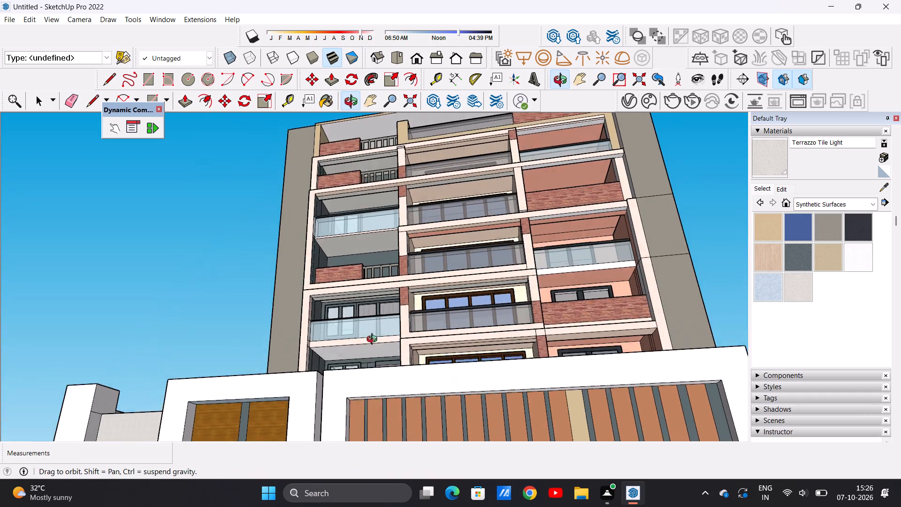
middle_click_drag(374, 340, 374, 343)
scroll(374, 343, "up", 17)
left_click(368, 334)
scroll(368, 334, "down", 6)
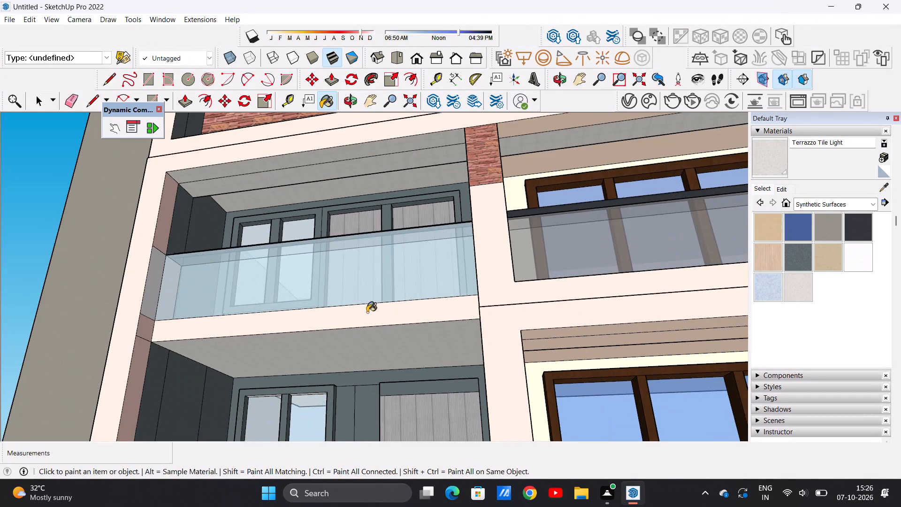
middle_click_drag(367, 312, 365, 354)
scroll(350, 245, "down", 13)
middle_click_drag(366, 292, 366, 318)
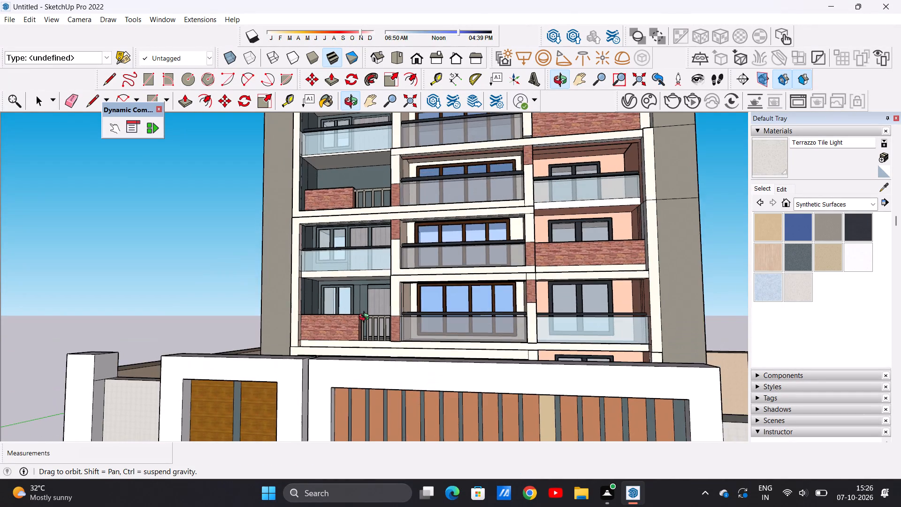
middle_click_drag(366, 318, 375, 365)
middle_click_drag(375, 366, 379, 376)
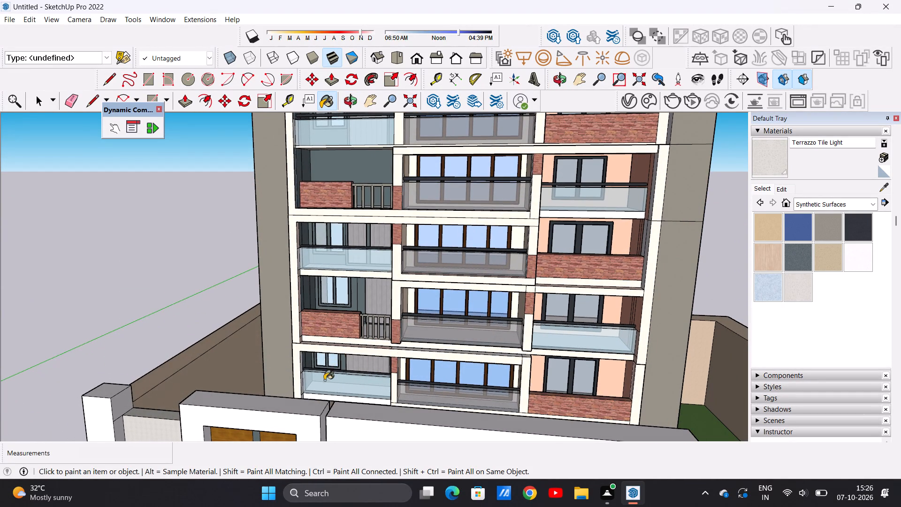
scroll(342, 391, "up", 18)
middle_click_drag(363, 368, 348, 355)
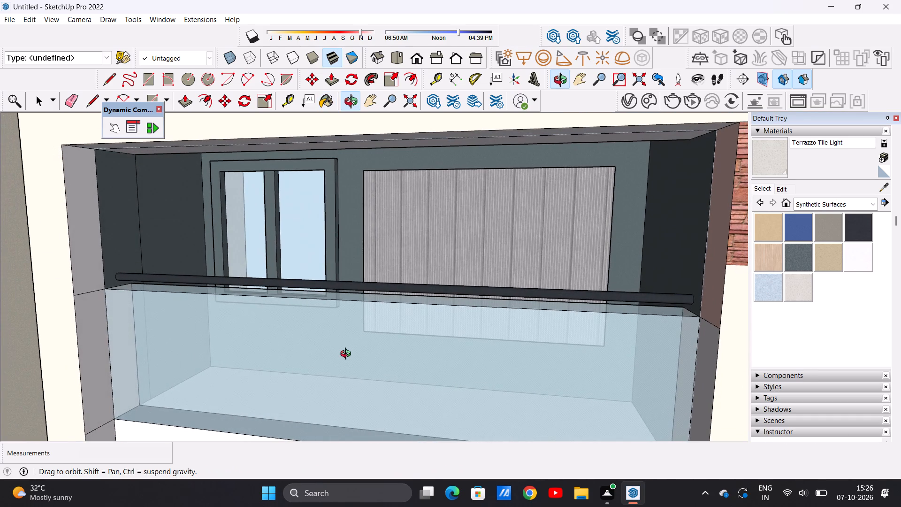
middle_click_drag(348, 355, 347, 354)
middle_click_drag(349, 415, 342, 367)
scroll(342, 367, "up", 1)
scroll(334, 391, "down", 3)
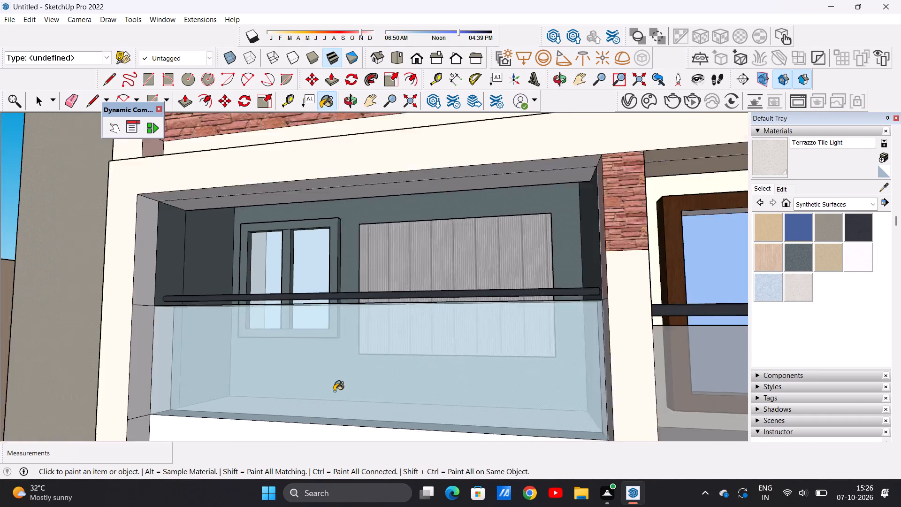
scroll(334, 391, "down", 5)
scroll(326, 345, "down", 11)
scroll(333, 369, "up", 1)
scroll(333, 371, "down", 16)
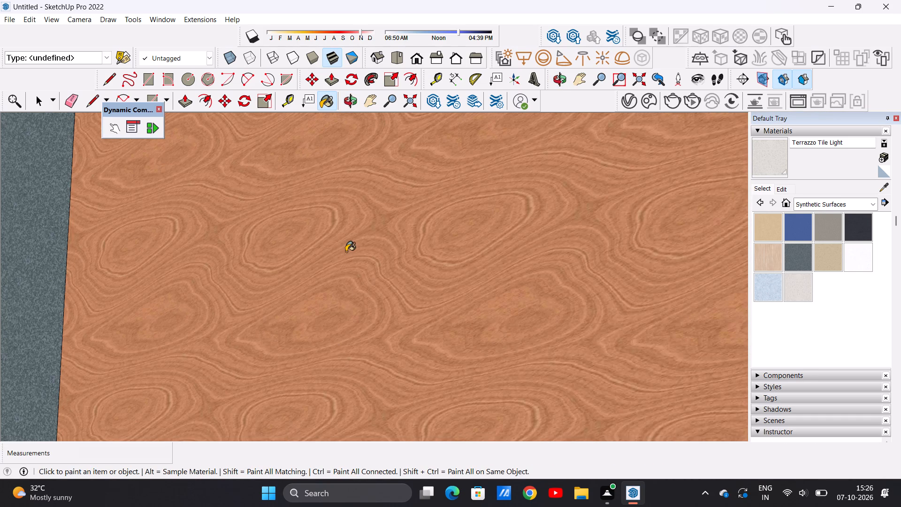
Paint the ceiling and frame underside strip of the left column's lowest glass-fronted balcony with Terrazzo Tile Light.
left_click(418, 59)
scroll(347, 297, "down", 8)
scroll(405, 292, "up", 6)
middle_click_drag(395, 309, 387, 345)
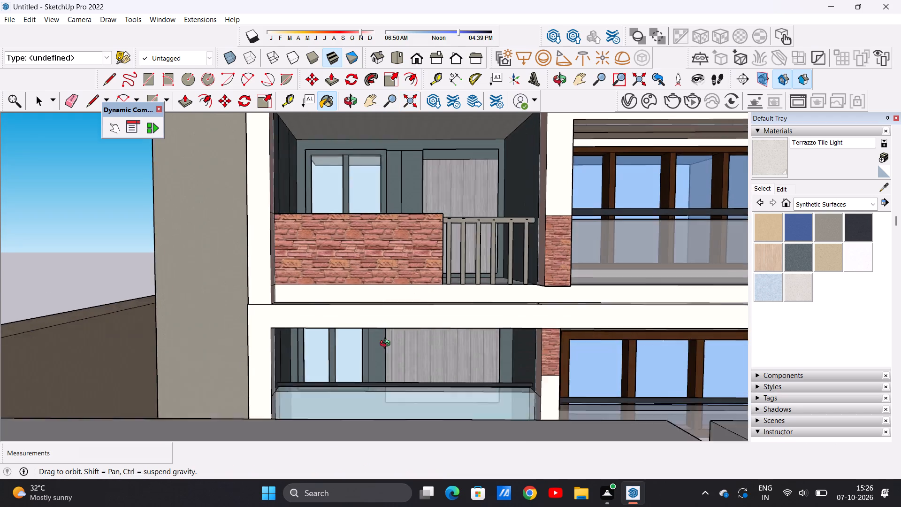
middle_click_drag(387, 345, 324, 342)
scroll(322, 375, "up", 4)
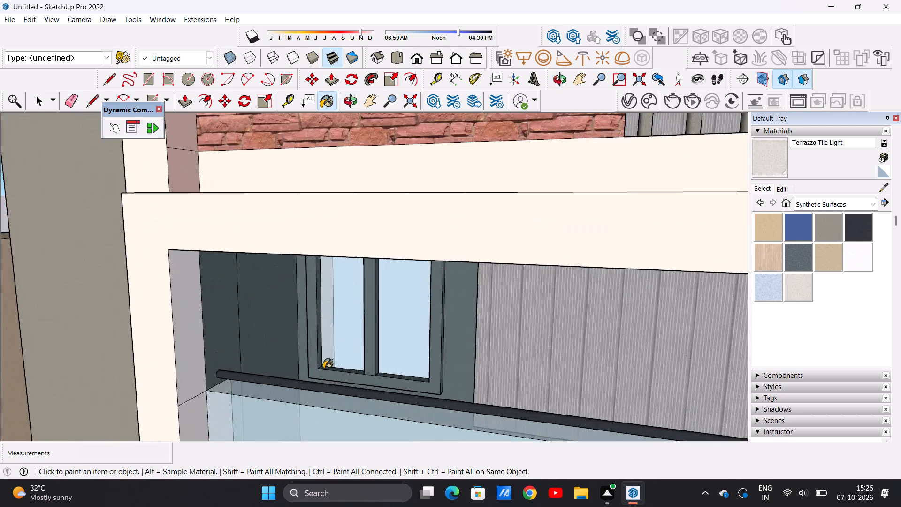
scroll(323, 369, "up", 10)
middle_click_drag(333, 342, 309, 316)
scroll(321, 474, "up", 1)
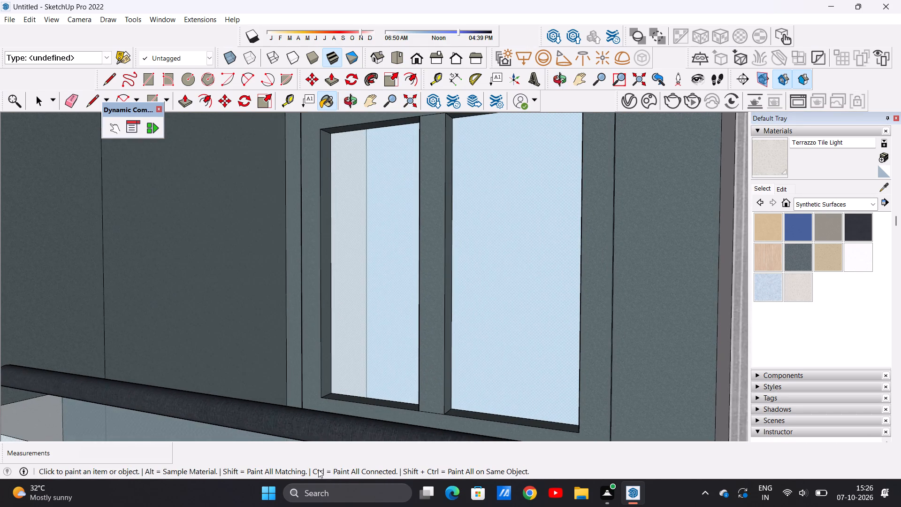
middle_click_drag(317, 464, 317, 401)
scroll(295, 271, "down", 1)
scroll(295, 271, "up", 1)
scroll(295, 271, "down", 4)
middle_click_drag(310, 322, 310, 320)
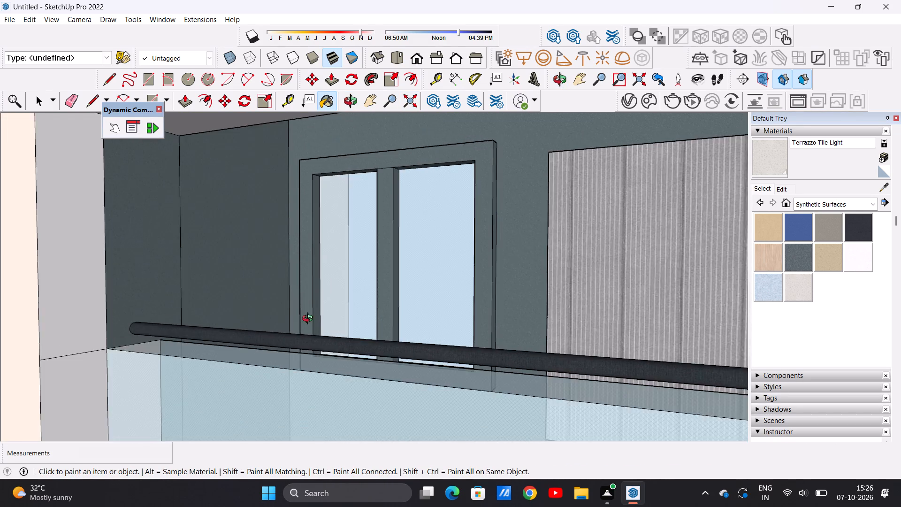
middle_click_drag(310, 320, 316, 270)
scroll(298, 292, "down", 9)
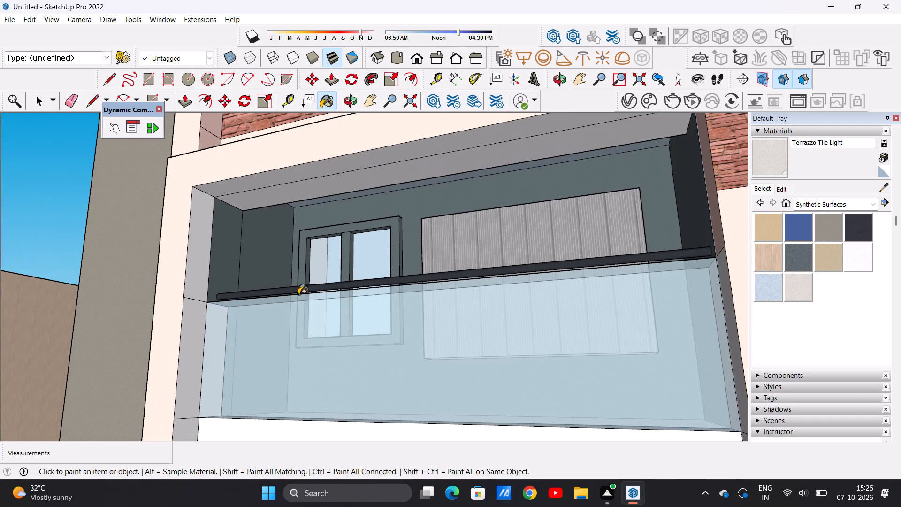
scroll(325, 174, "down", 1)
scroll(326, 174, "up", 12)
left_click(331, 195)
left_click(322, 156)
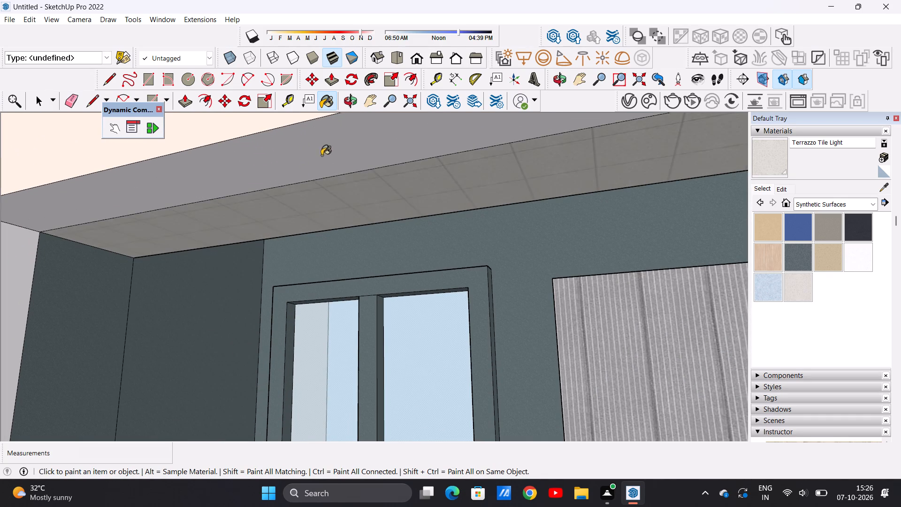
left_click(393, 201)
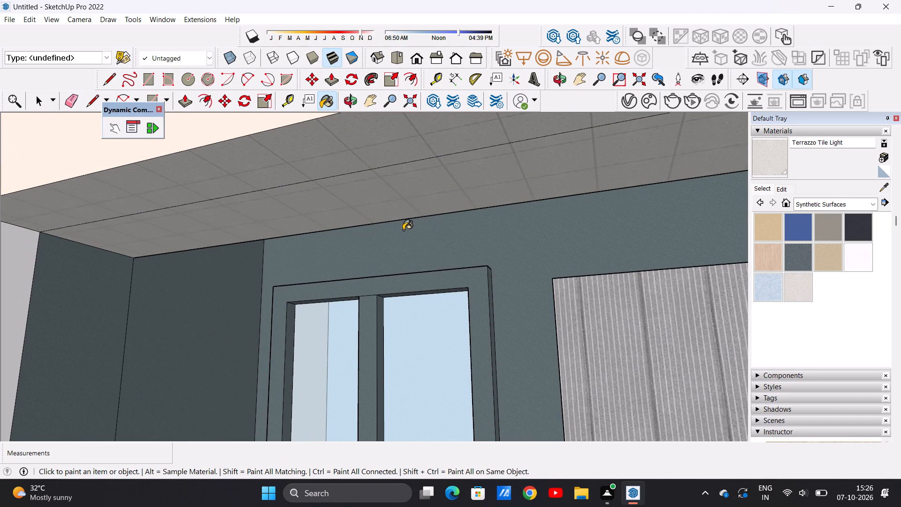
key("space")
scroll(355, 304, "down", 20)
scroll(355, 304, "down", 5)
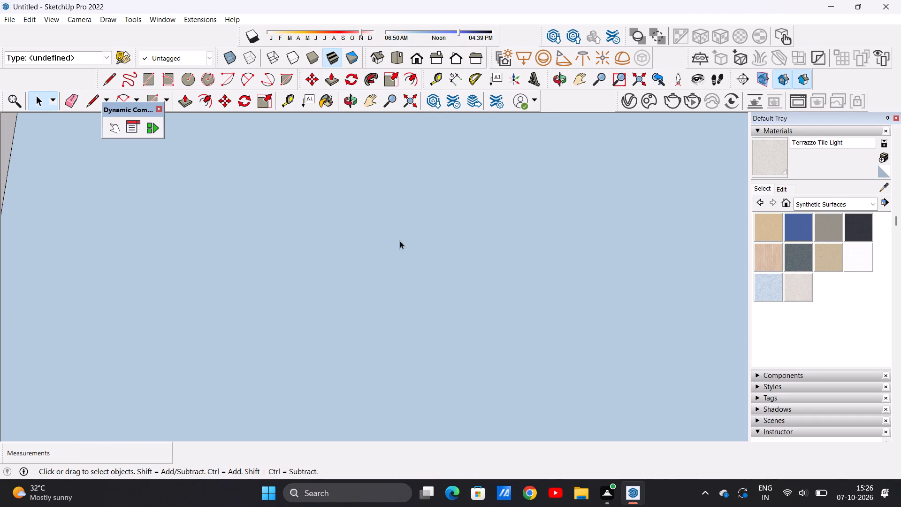
Paint the underside of the top-floor roof slab, above the uppermost row of balconies, with Terrazzo Tile Light in front view.
left_click(419, 59)
scroll(378, 260, "down", 11)
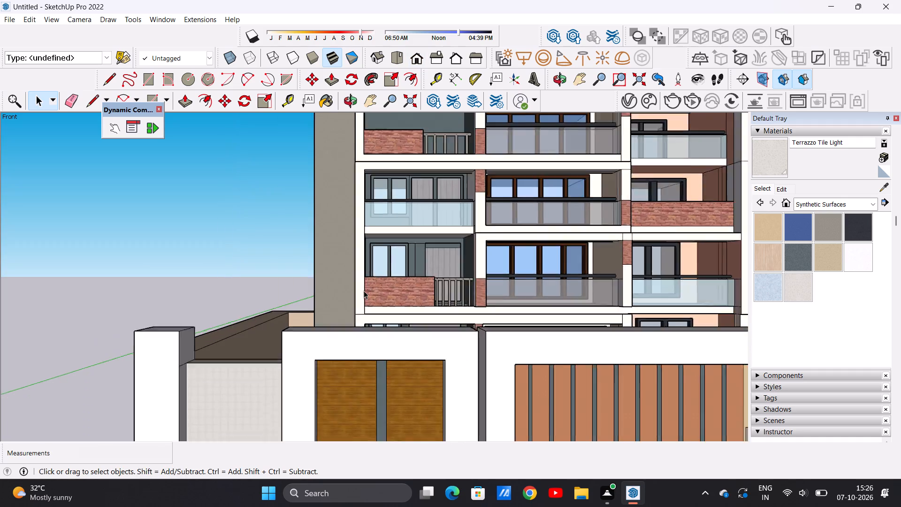
scroll(364, 291, "down", 11)
scroll(505, 175, "up", 13)
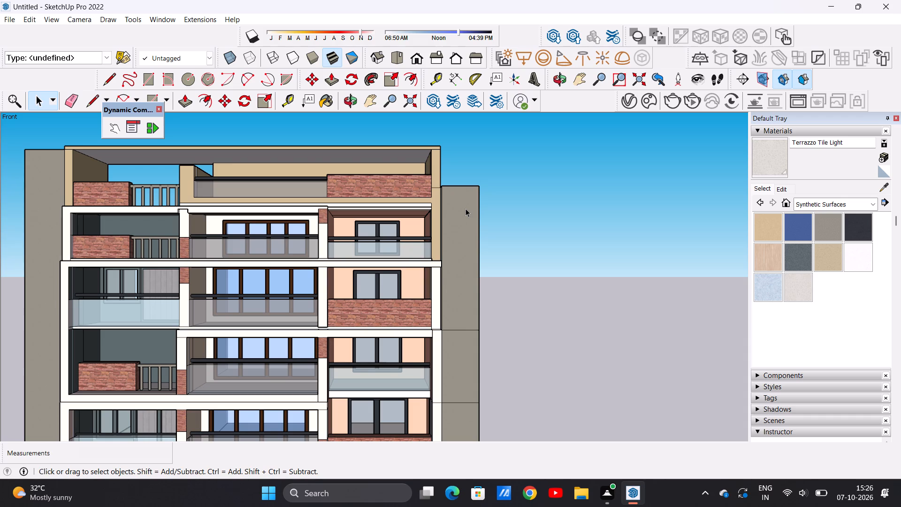
scroll(480, 247, "down", 10)
scroll(265, 240, "down", 15)
scroll(247, 240, "up", 3)
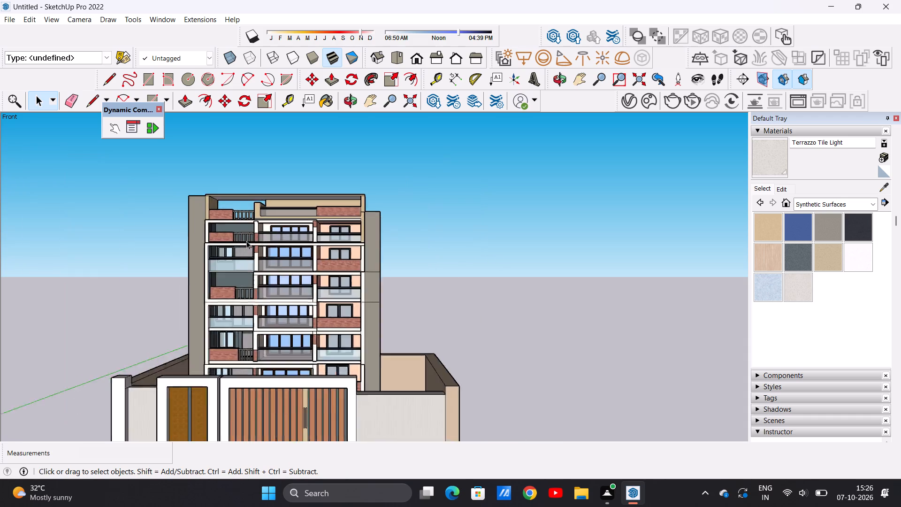
scroll(246, 241, "up", 3)
scroll(339, 182, "up", 5)
middle_click_drag(335, 186, 337, 127)
scroll(337, 127, "up", 8)
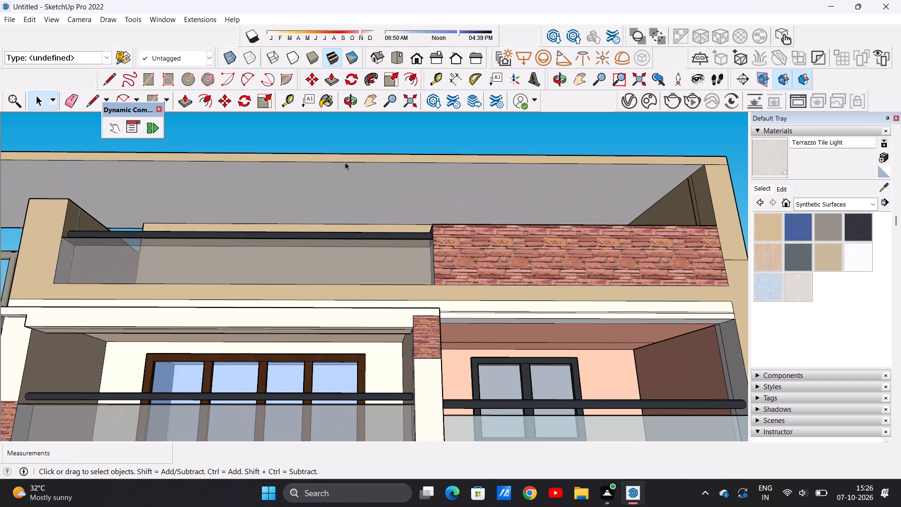
left_click(791, 290)
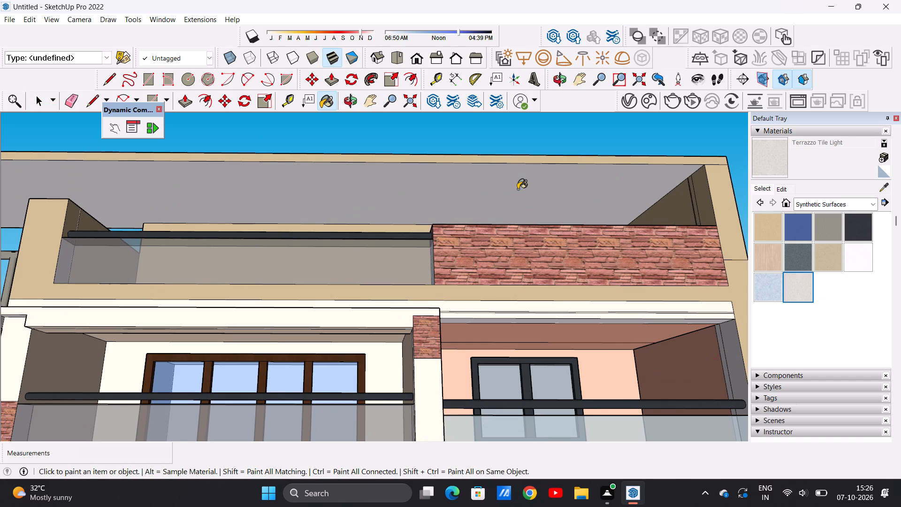
left_click(518, 189)
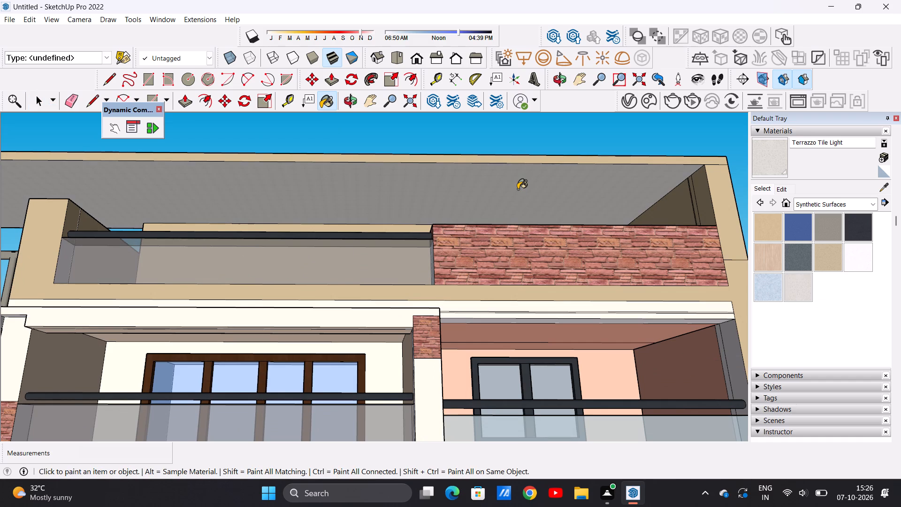
scroll(517, 193, "down", 7)
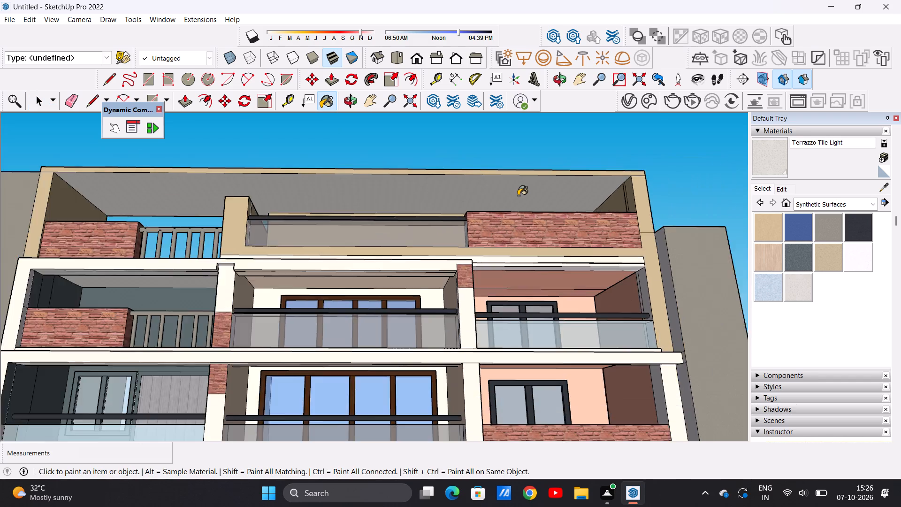
scroll(518, 196, "down", 2)
scroll(245, 197, "up", 13)
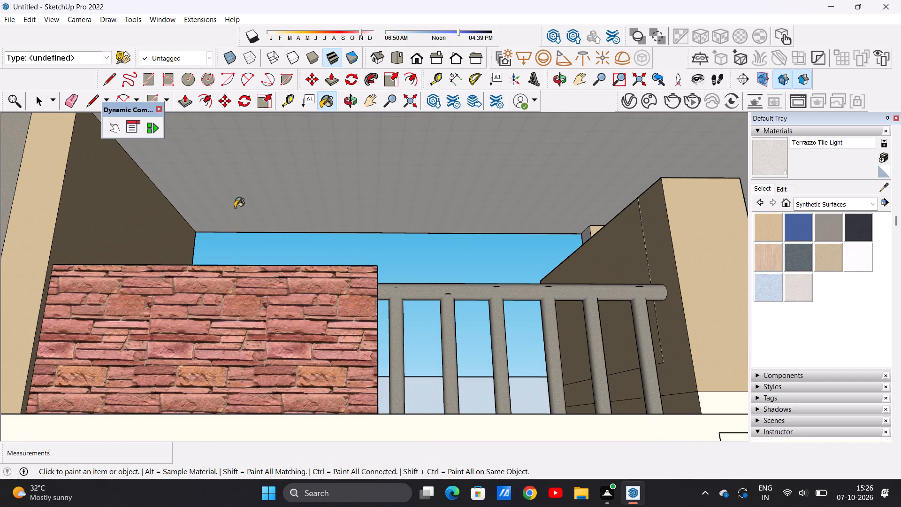
key("space")
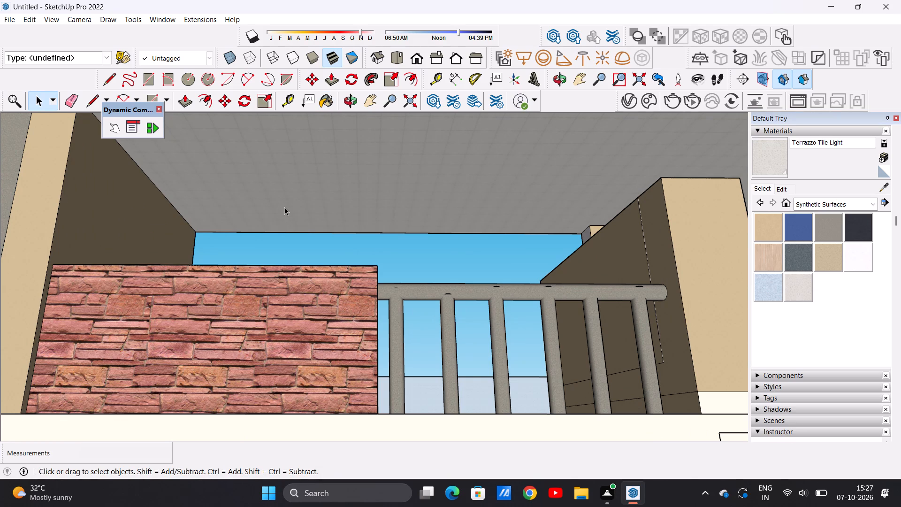
Examine the building from the front, sides and roof, along with the compound walls and gates, to review the painted surfaces.
scroll(263, 281, "down", 2)
scroll(264, 281, "down", 20)
scroll(264, 281, "down", 6)
middle_click_drag(443, 296, 315, 318)
scroll(468, 238, "up", 1)
scroll(471, 236, "down", 4)
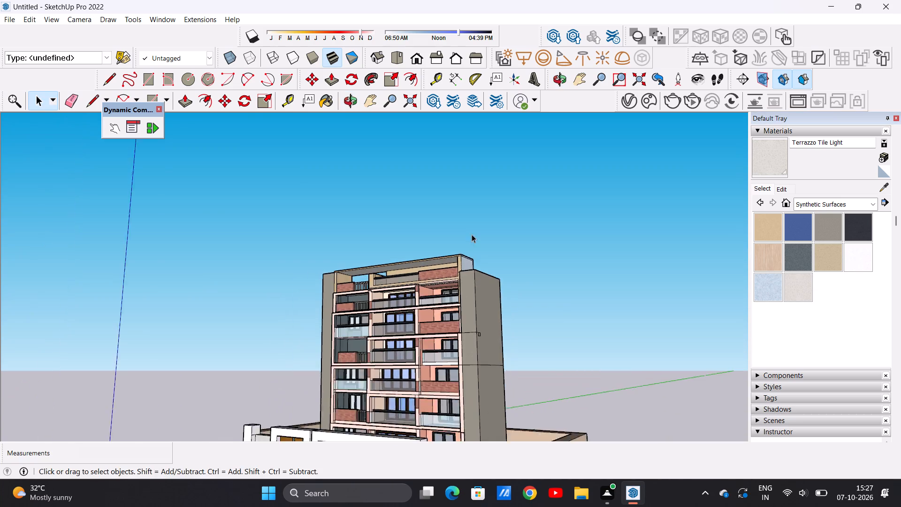
middle_click_drag(492, 258, 374, 350)
middle_click_drag(531, 280, 332, 298)
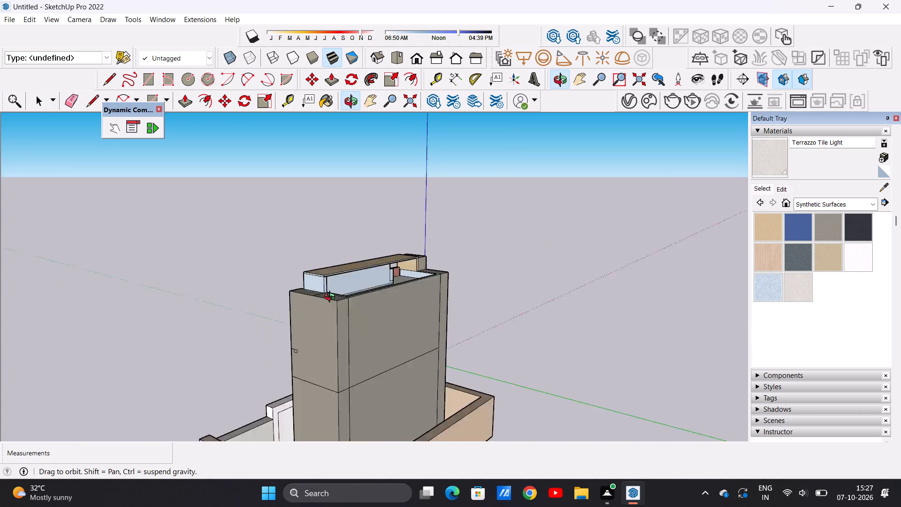
middle_click_drag(332, 298, 487, 295)
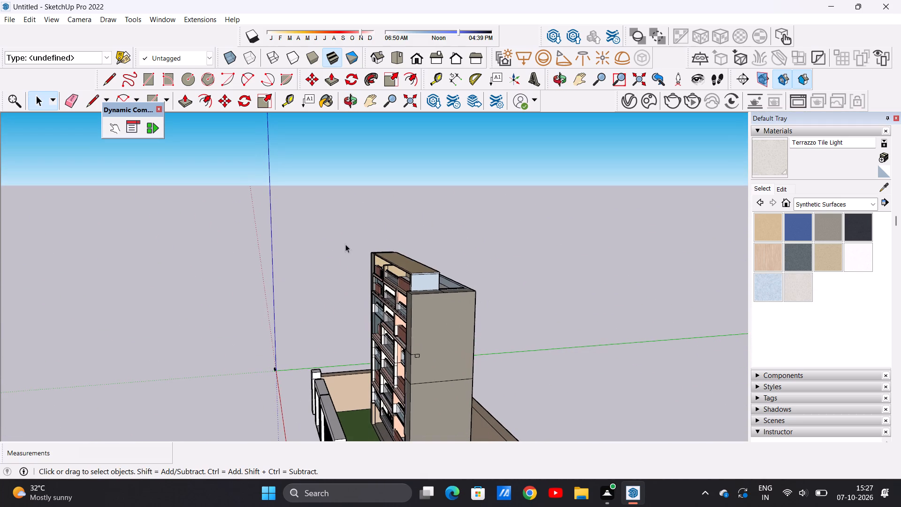
scroll(344, 242, "down", 9)
middle_click_drag(292, 271, 471, 255)
scroll(379, 323, "up", 5)
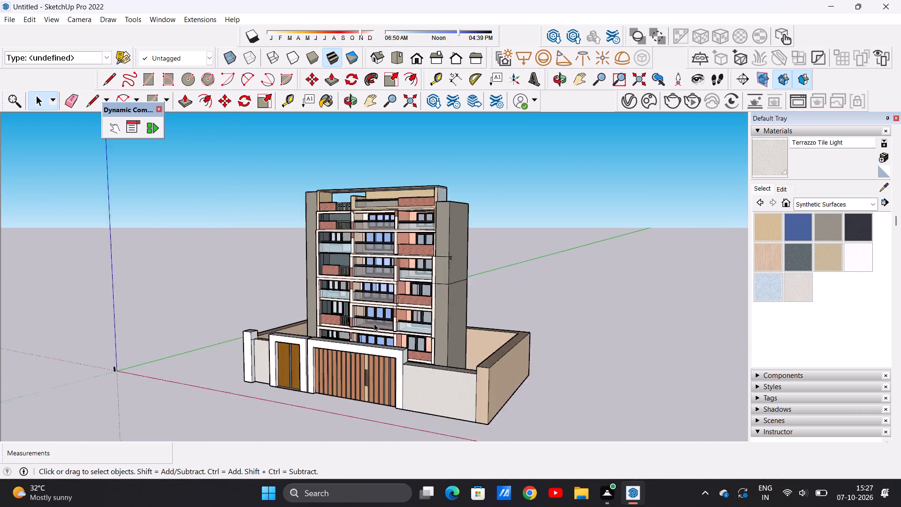
scroll(374, 323, "up", 9)
middle_click_drag(291, 283, 409, 276)
scroll(297, 267, "down", 10)
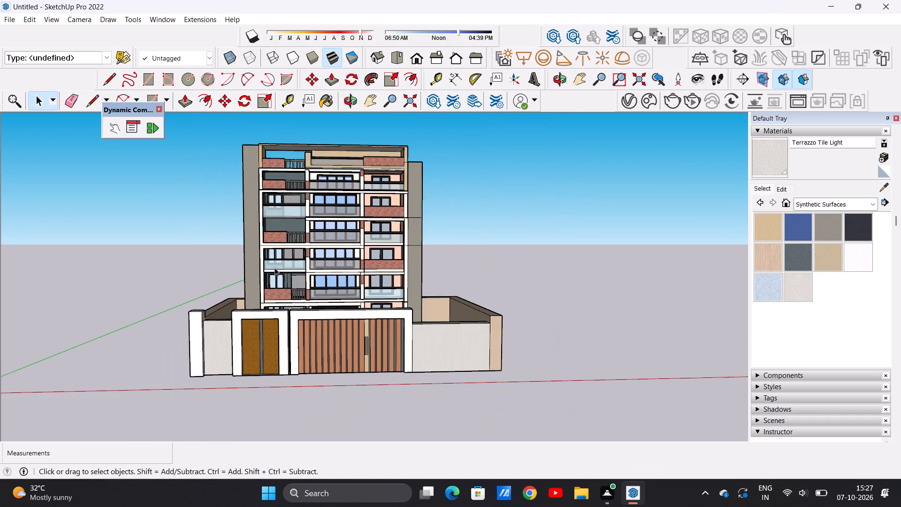
scroll(275, 268, "down", 1)
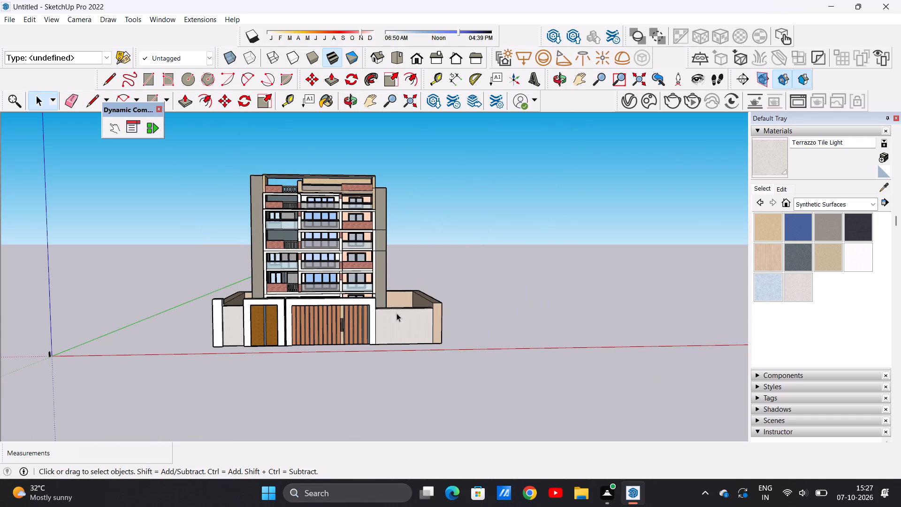
scroll(392, 343, "up", 13)
scroll(375, 358, "down", 5)
middle_click_drag(388, 357, 183, 361)
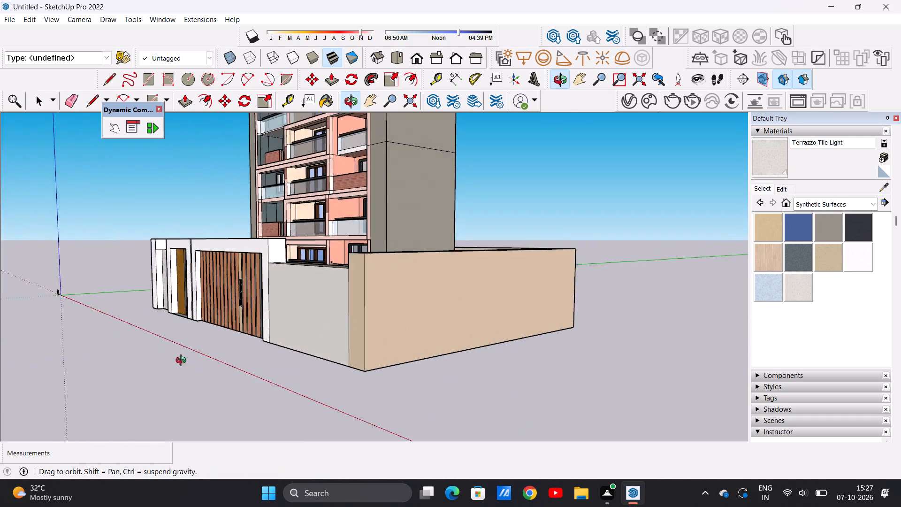
middle_click_drag(183, 361, 164, 389)
middle_click_drag(223, 327, 343, 314)
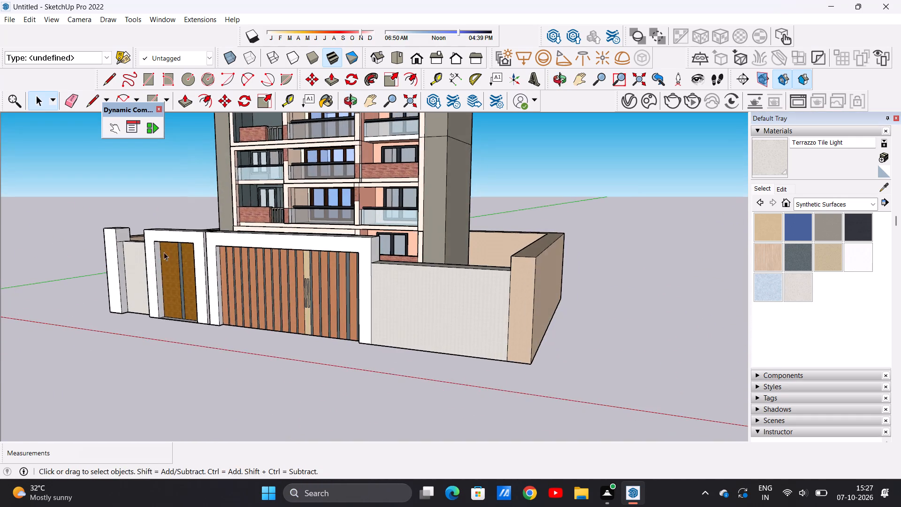
middle_click_drag(147, 263, 193, 261)
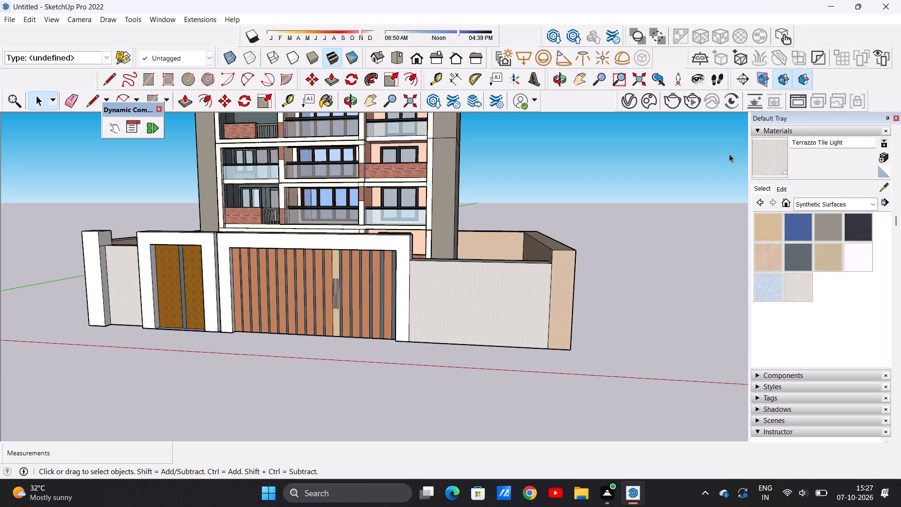
Inspect the front facade's balconies, the gates and the front compound wall from far and near to check their materials.
scroll(692, 0, "up", 18)
scroll(632, 126, "down", 13)
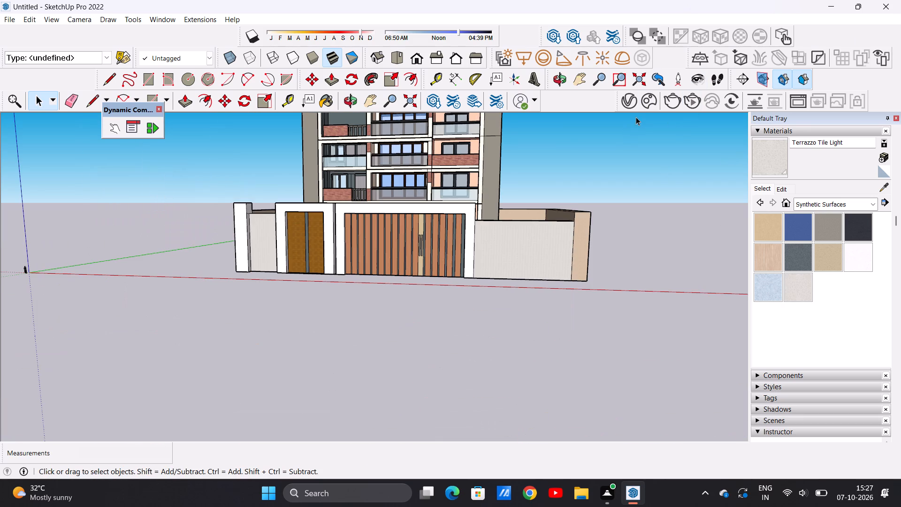
scroll(364, 147, "up", 6)
scroll(455, 200, "up", 7)
scroll(455, 205, "down", 20)
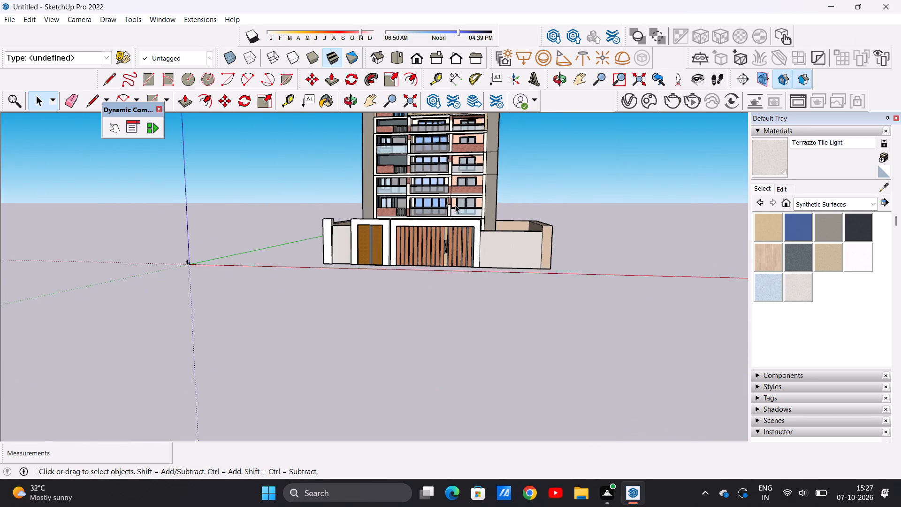
scroll(436, 161, "up", 2)
scroll(427, 232, "down", 12)
scroll(441, 178, "up", 13)
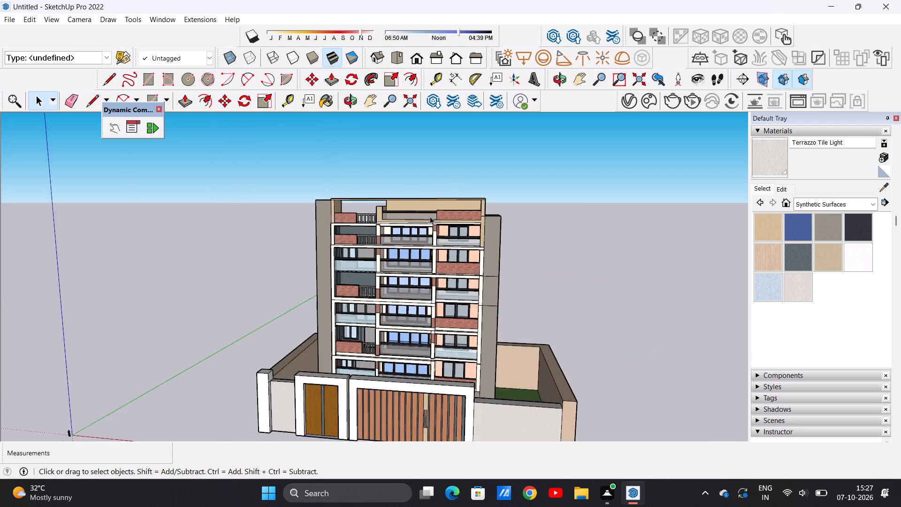
scroll(430, 216, "up", 2)
middle_click_drag(435, 210, 459, 177)
scroll(458, 177, "up", 1)
scroll(415, 238, "down", 5)
middle_click_drag(364, 260, 450, 272)
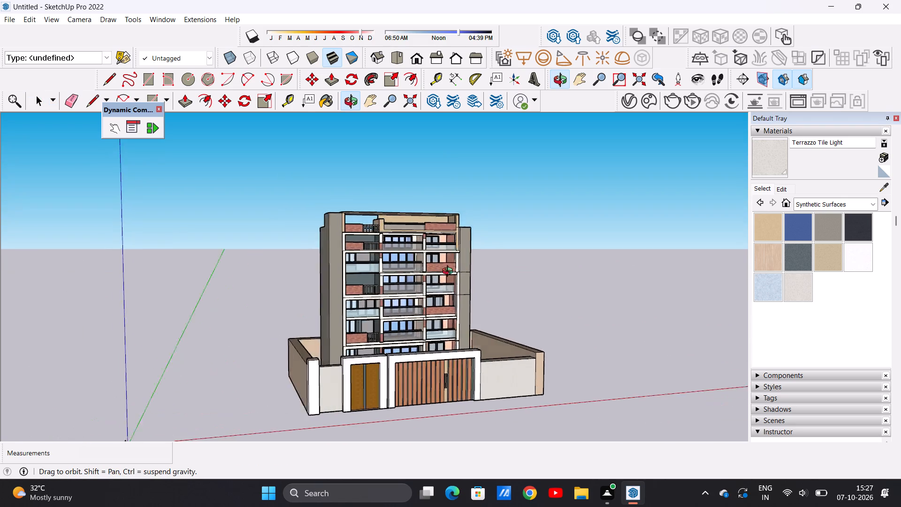
middle_click_drag(450, 272, 418, 261)
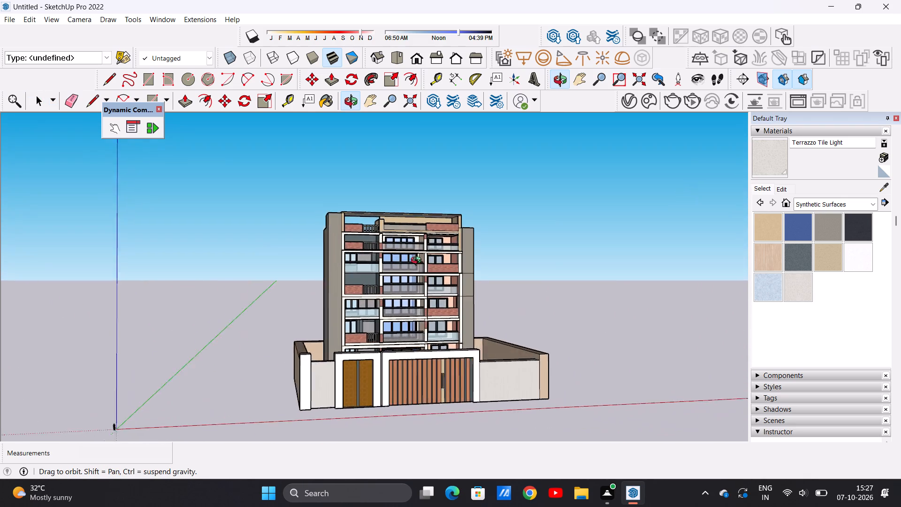
middle_click_drag(418, 261, 378, 269)
scroll(409, 256, "up", 6)
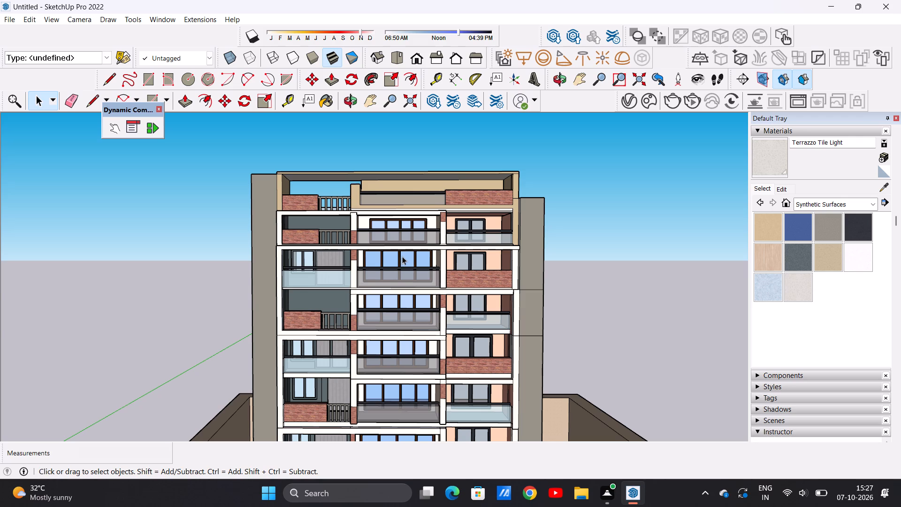
scroll(402, 262, "down", 10)
scroll(400, 277, "up", 1)
scroll(400, 281, "down", 20)
scroll(400, 281, "down", 5)
scroll(418, 351, "up", 3)
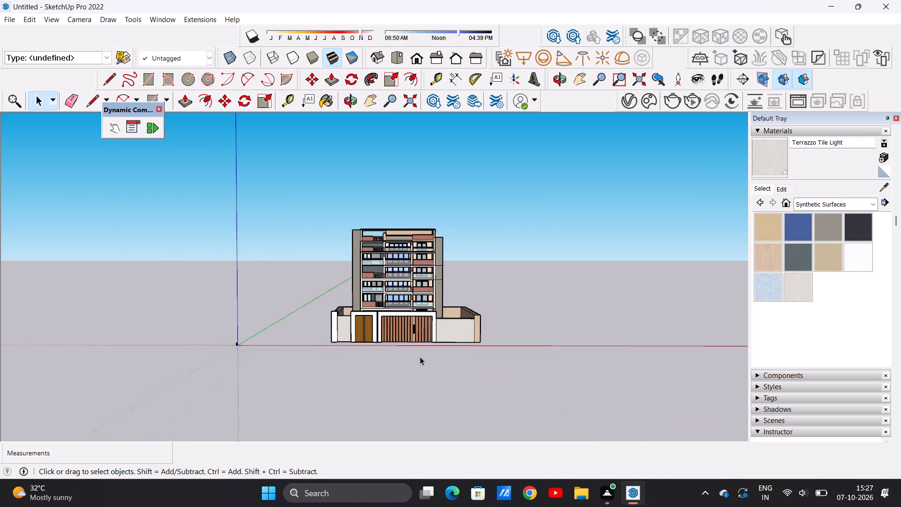
scroll(420, 357, "up", 3)
scroll(413, 260, "up", 16)
scroll(414, 294, "down", 16)
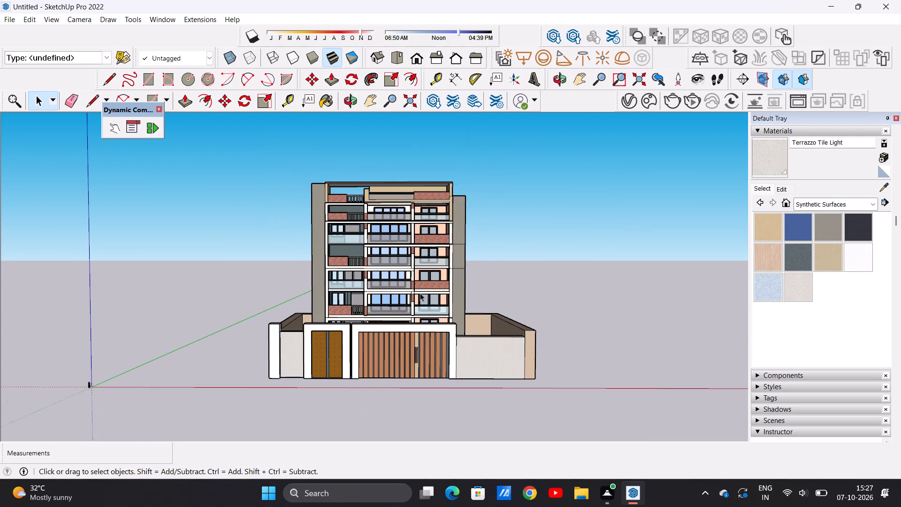
scroll(420, 293, "up", 2)
scroll(420, 293, "down", 3)
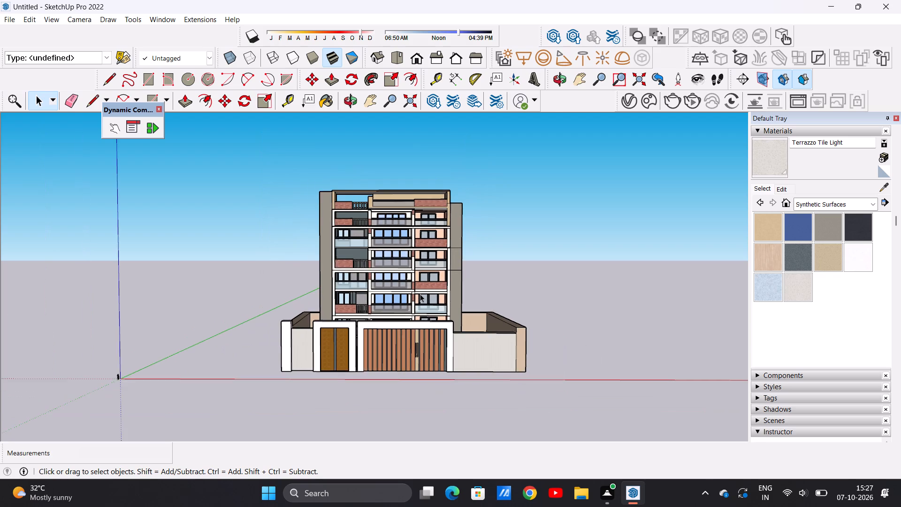
scroll(410, 329, "up", 11)
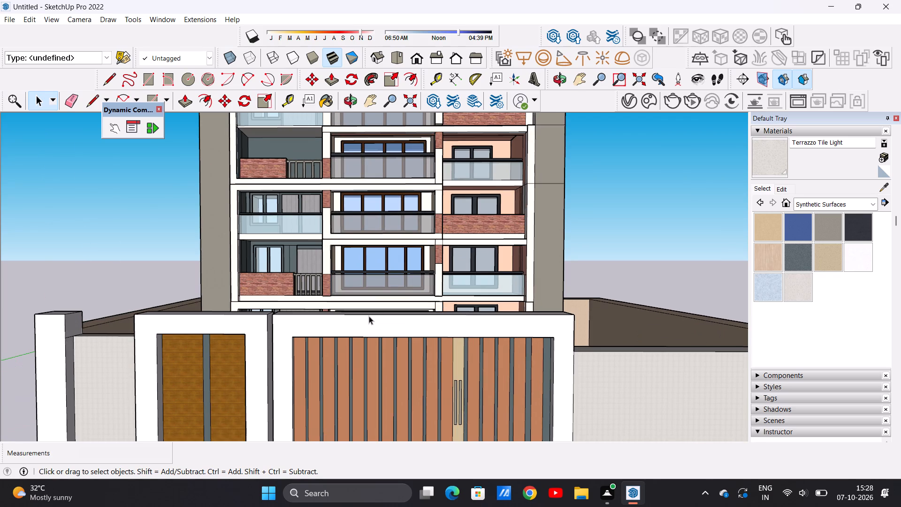
scroll(386, 306, "down", 12)
scroll(359, 308, "up", 7)
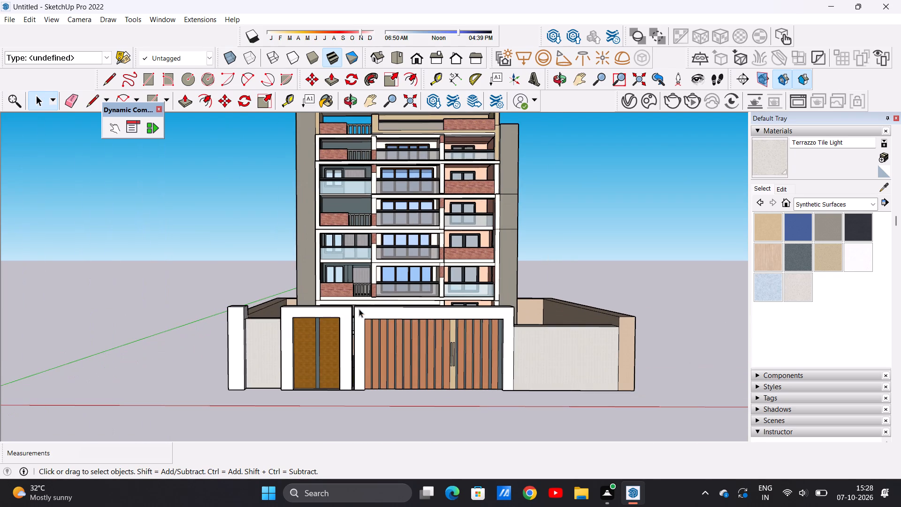
Paint the front face of the compound wall's end pillar, beside the small wooden gate, with Quartz Light Grey.
left_click(859, 256)
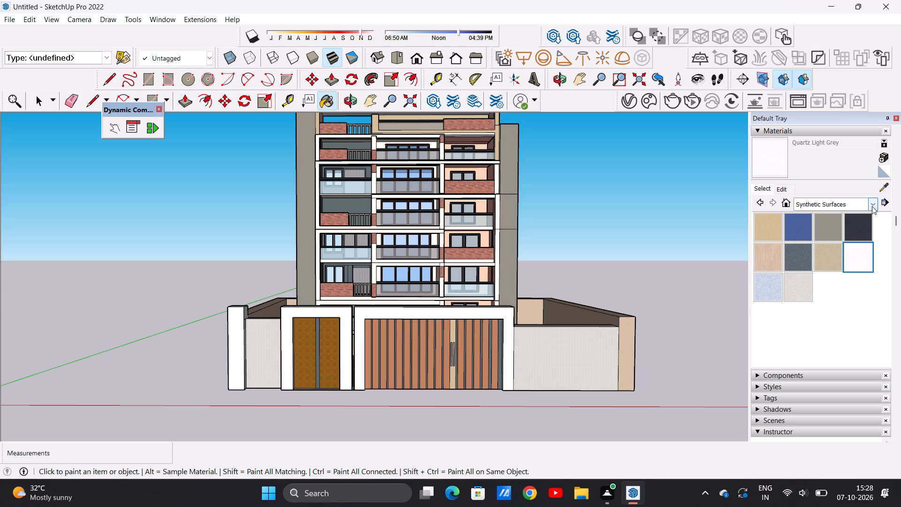
scroll(224, 345, "up", 20)
scroll(224, 345, "up", 1)
left_click(242, 338)
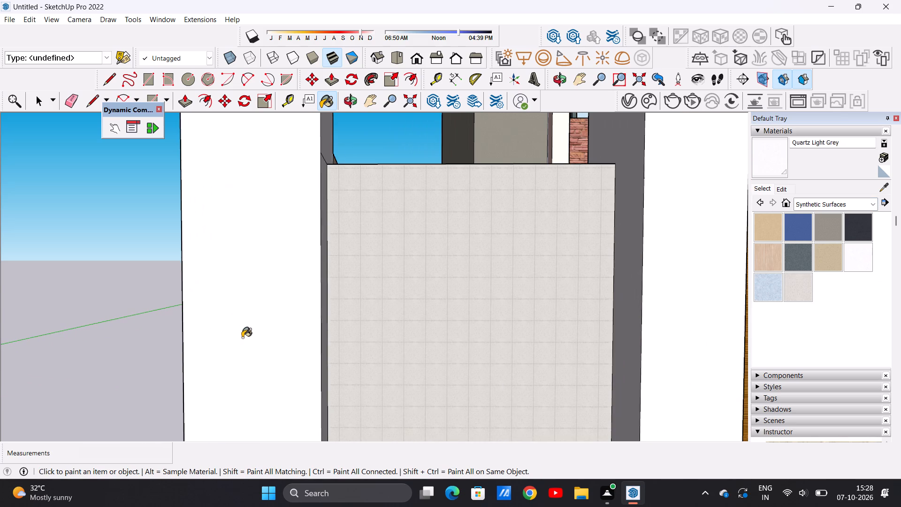
scroll(235, 348, "down", 12)
scroll(244, 333, "up", 20)
scroll(244, 333, "up", 11)
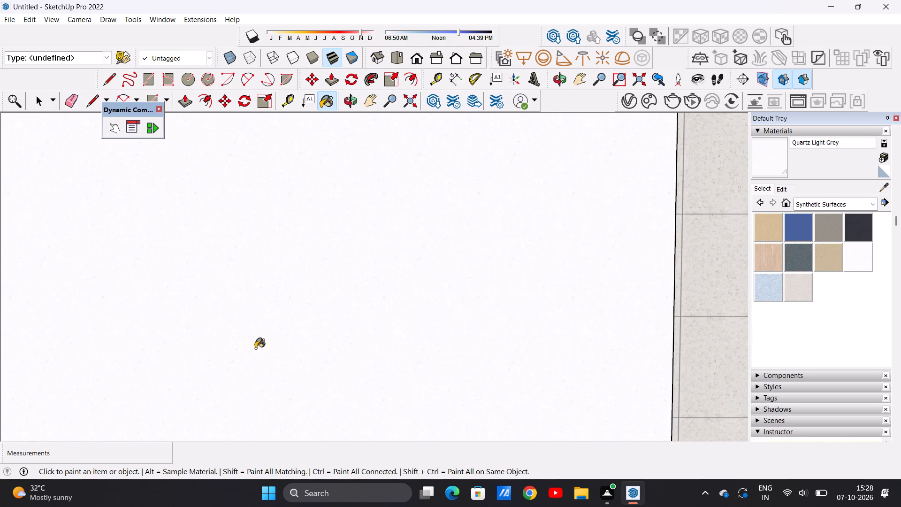
left_click(255, 348)
scroll(250, 360, "down", 5)
scroll(249, 361, "up", 1)
scroll(249, 361, "down", 20)
scroll(249, 361, "down", 14)
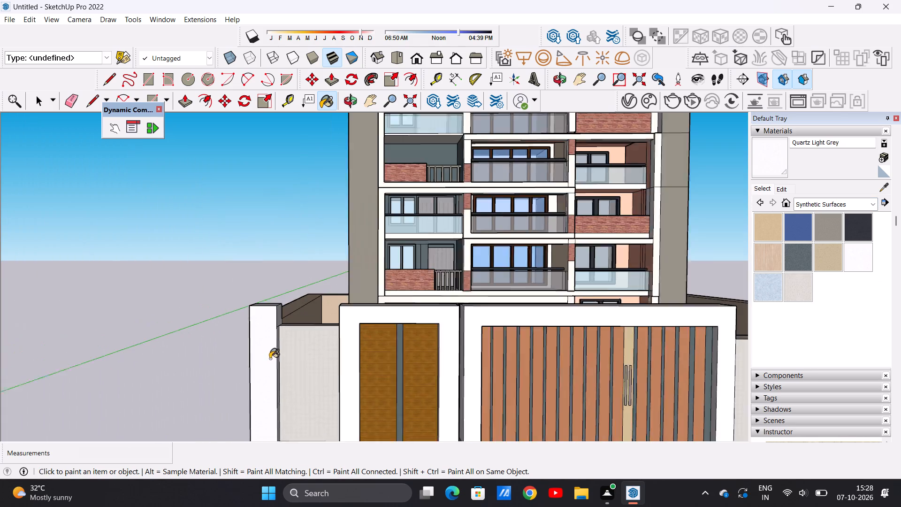
Paint the wooden gate's and the slatted main gate's surrounds, including their top faces, with Quartz Light Grey.
scroll(270, 359, "down", 7)
scroll(320, 330, "up", 14)
left_click(337, 343)
scroll(334, 343, "down", 8)
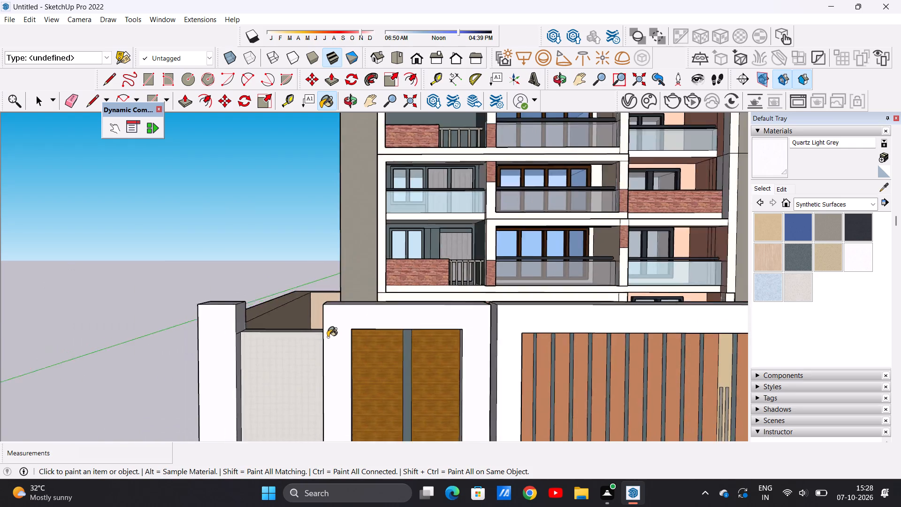
scroll(328, 337, "down", 10)
scroll(379, 335, "up", 14)
left_click(402, 342)
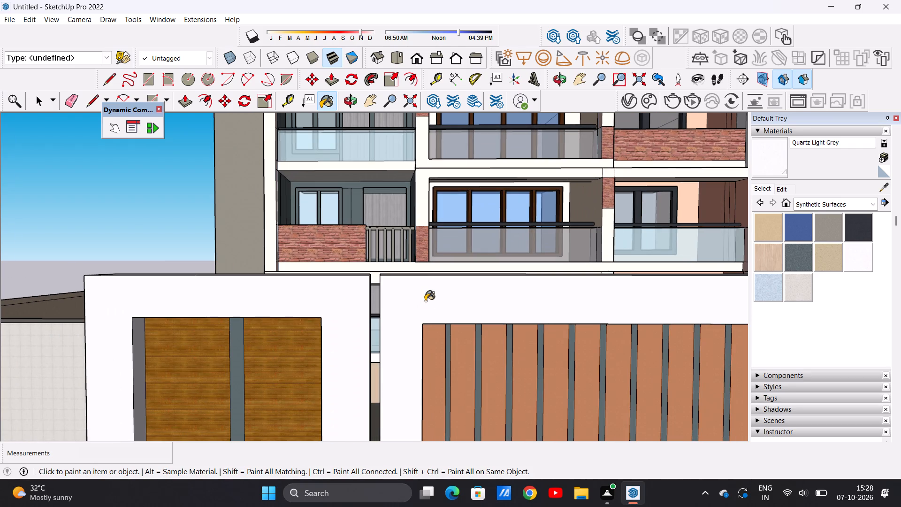
middle_click_drag(427, 296, 413, 362)
scroll(399, 369, "up", 4)
left_click(371, 395)
left_click(199, 387)
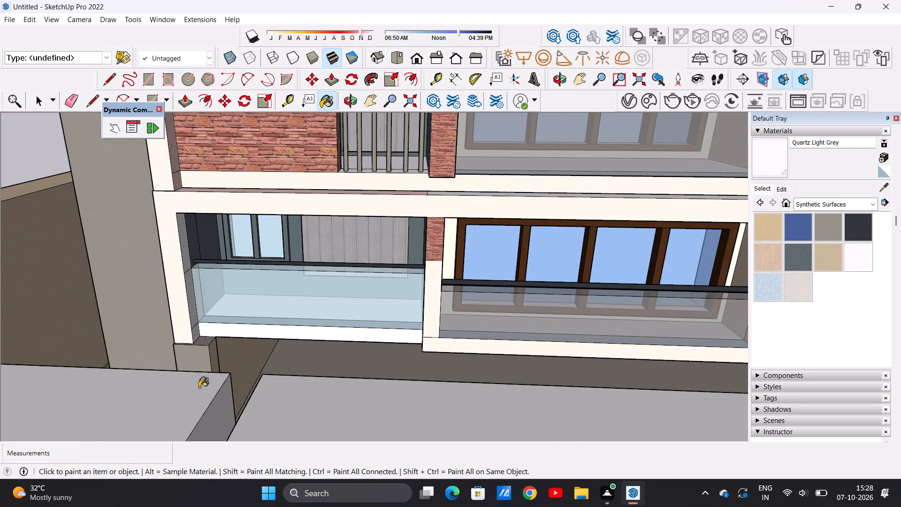
Paint the main gate surround's end face and its inner faces toward the building with Quartz Light Grey.
scroll(289, 366, "down", 19)
middle_click_drag(429, 376, 358, 360)
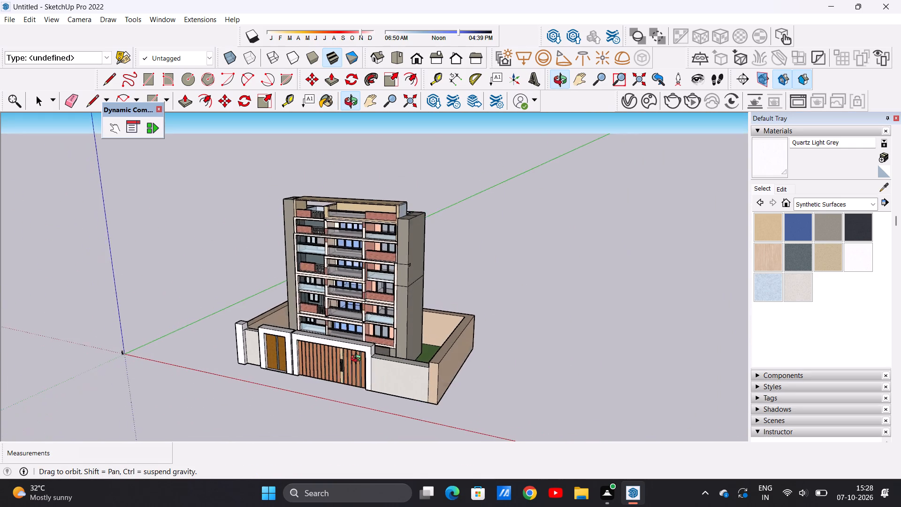
middle_click_drag(358, 360, 358, 359)
scroll(375, 342, "up", 7)
scroll(375, 342, "down", 1)
scroll(367, 360, "up", 1)
scroll(367, 360, "down", 1)
scroll(367, 360, "up", 6)
left_click(374, 354)
middle_click_drag(373, 324, 115, 341)
scroll(205, 284, "up", 14)
left_click(205, 292)
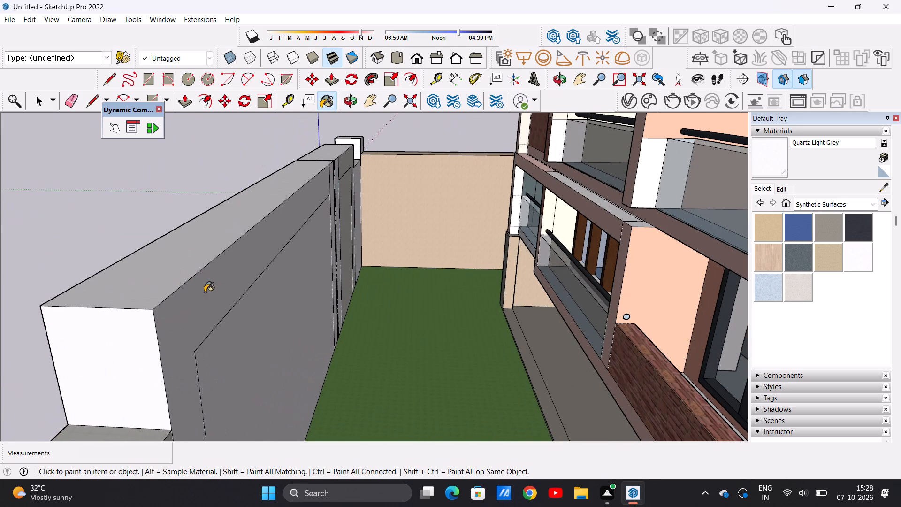
left_click(275, 340)
scroll(191, 368, "down", 11)
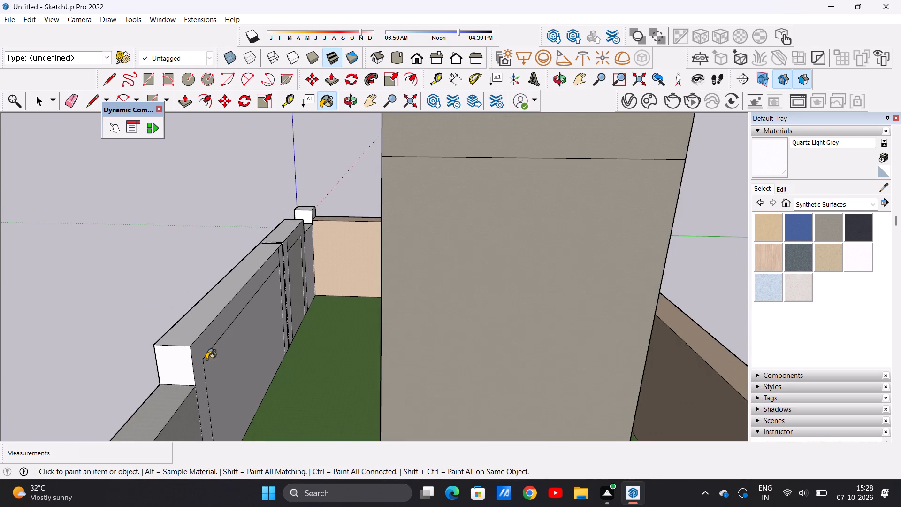
Inspect the gates, compound wall and front facade from far and near to check the painted surfaces.
middle_click_drag(128, 357, 427, 278)
scroll(294, 365, "down", 3)
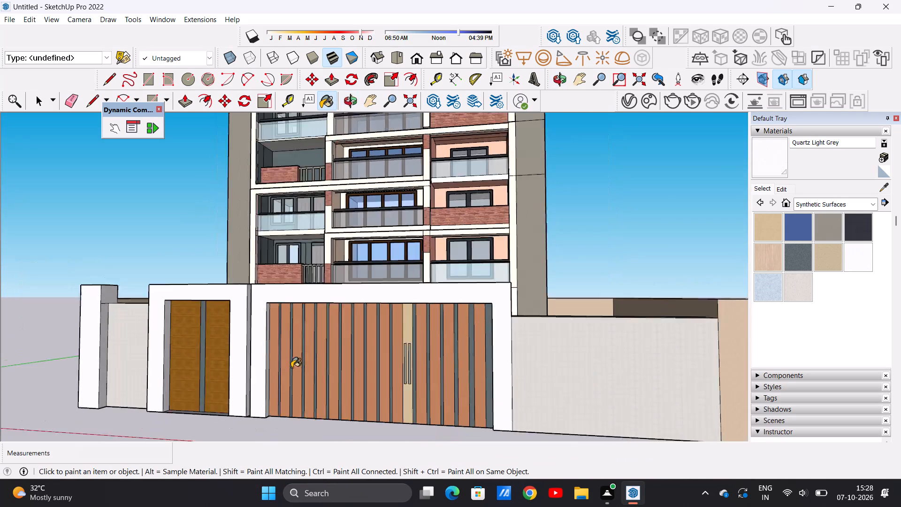
scroll(291, 368, "down", 6)
middle_click_drag(243, 370, 286, 372)
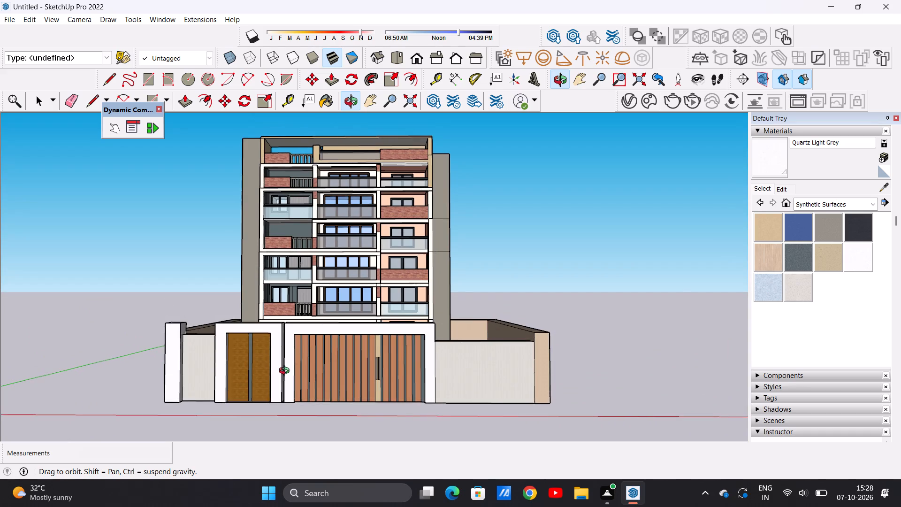
middle_click_drag(286, 372, 303, 374)
scroll(241, 378, "down", 9)
scroll(317, 319, "up", 12)
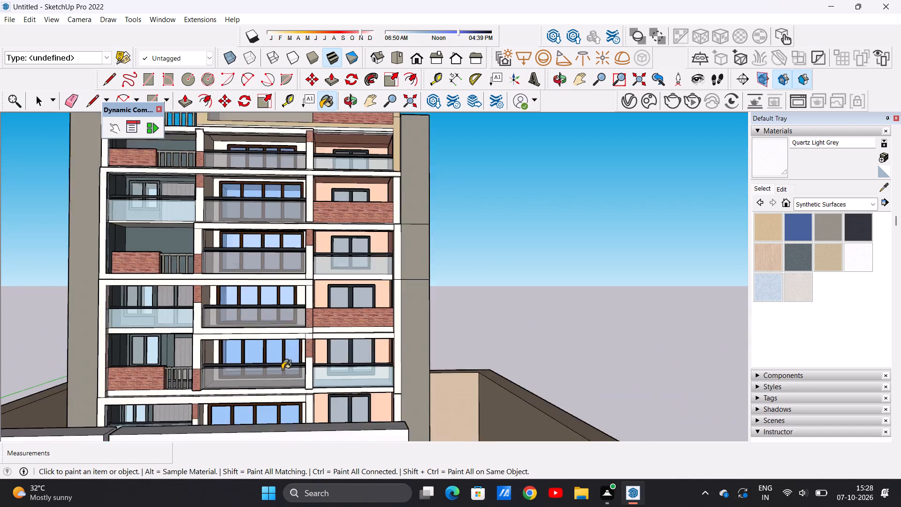
scroll(282, 369, "up", 1)
scroll(278, 374, "down", 5)
middle_click_drag(283, 391, 241, 500)
scroll(239, 375, "up", 14)
middle_click_drag(248, 418, 267, 360)
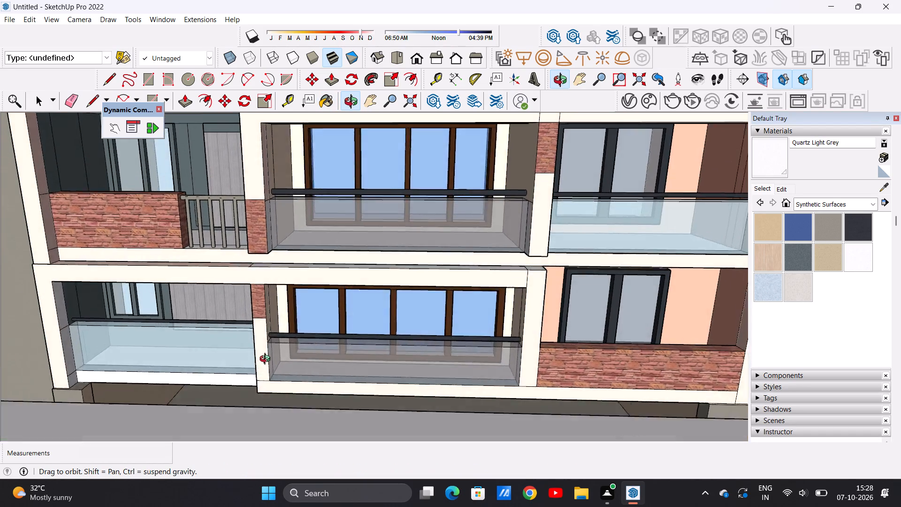
middle_click_drag(267, 360, 260, 377)
scroll(278, 364, "down", 12)
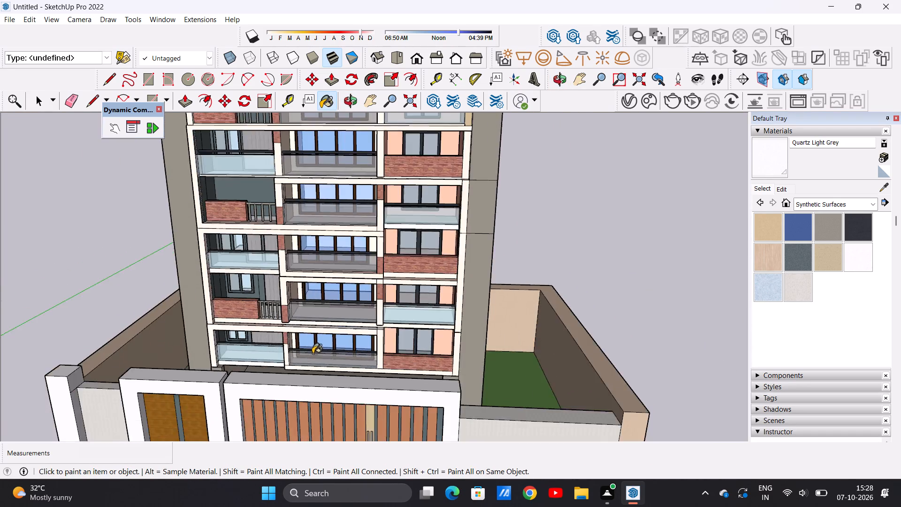
scroll(313, 353, "down", 9)
middle_click_drag(316, 369, 343, 293)
scroll(335, 302, "up", 10)
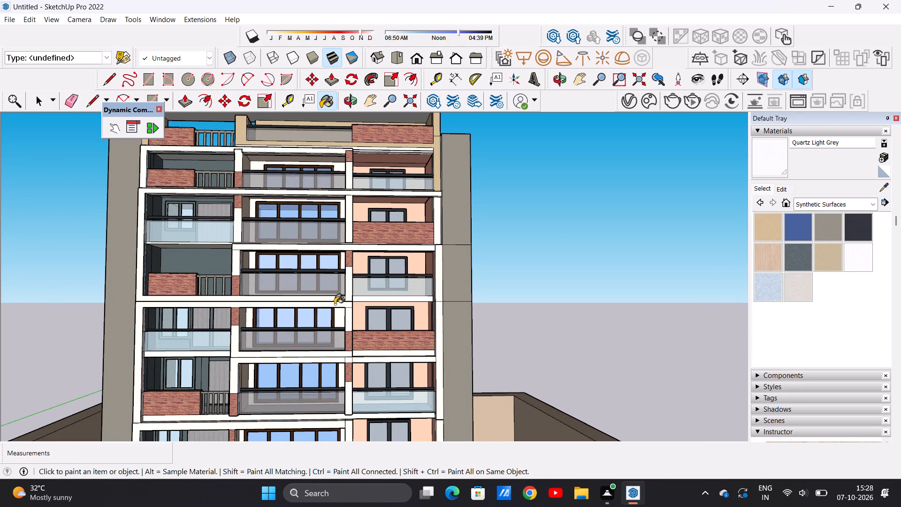
key("space")
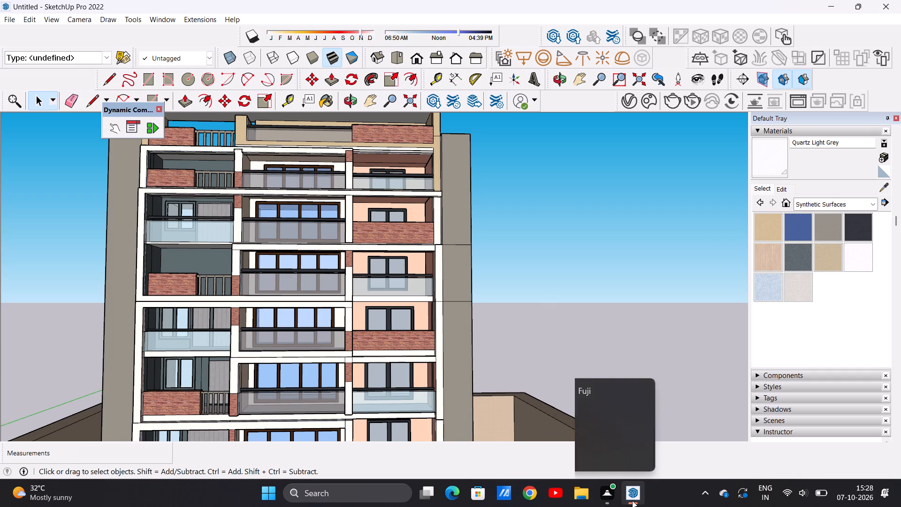
left_click(632, 449)
Examine the central balconies' ceilings and beam undersides from below for surfaces with a mismatched material.
scroll(421, 329, "down", 12)
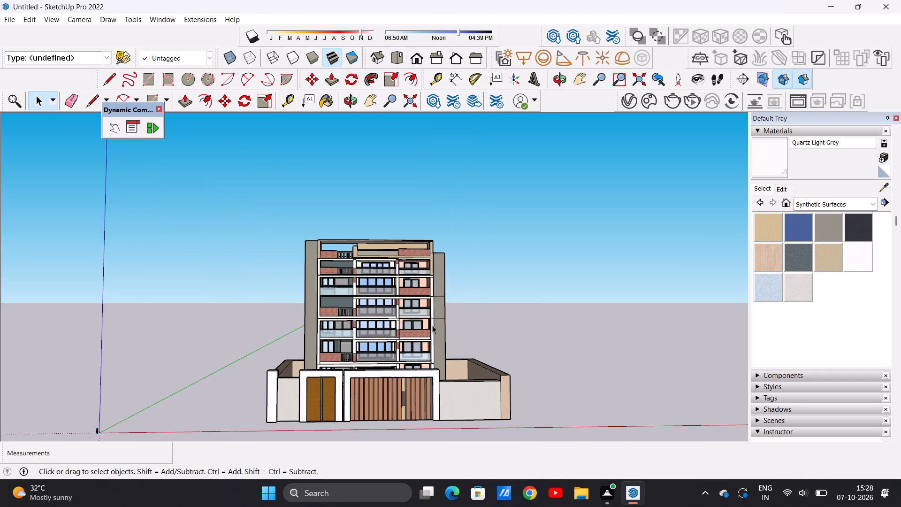
scroll(450, 340, "up", 7)
middle_click_drag(433, 336, 347, 308)
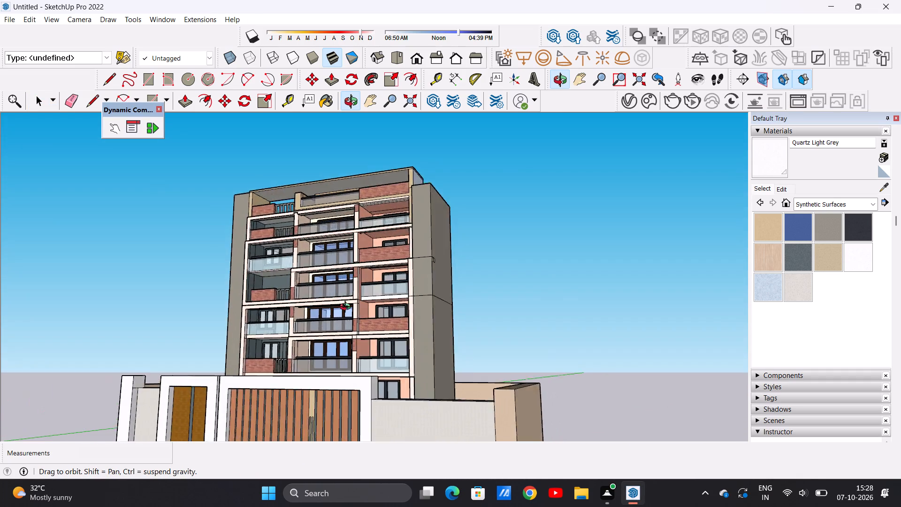
middle_click_drag(347, 308, 408, 292)
scroll(345, 307, "up", 12)
middle_click_drag(313, 329, 332, 290)
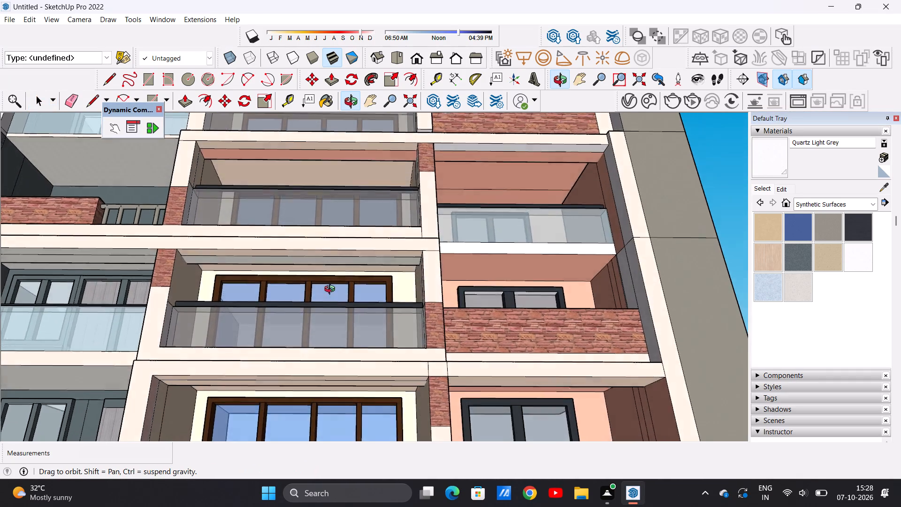
middle_click_drag(332, 290, 325, 292)
scroll(340, 259, "up", 6)
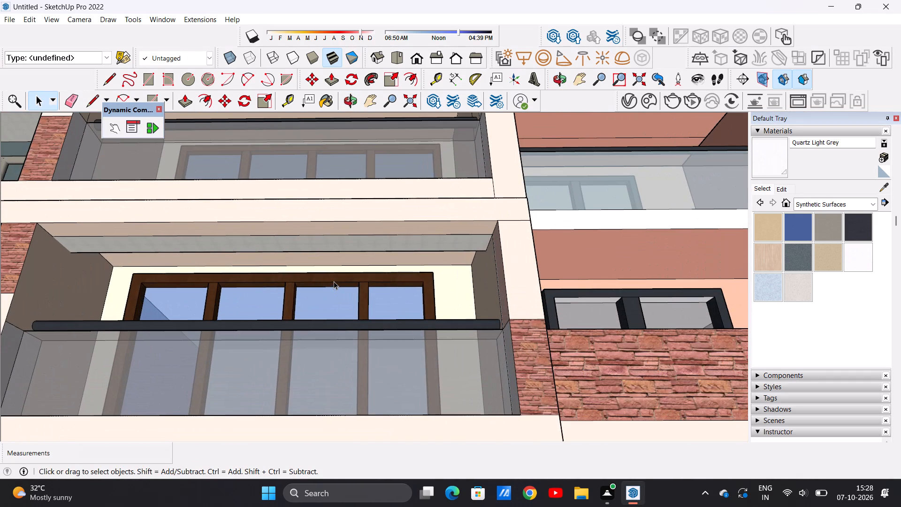
scroll(381, 294, "down", 5)
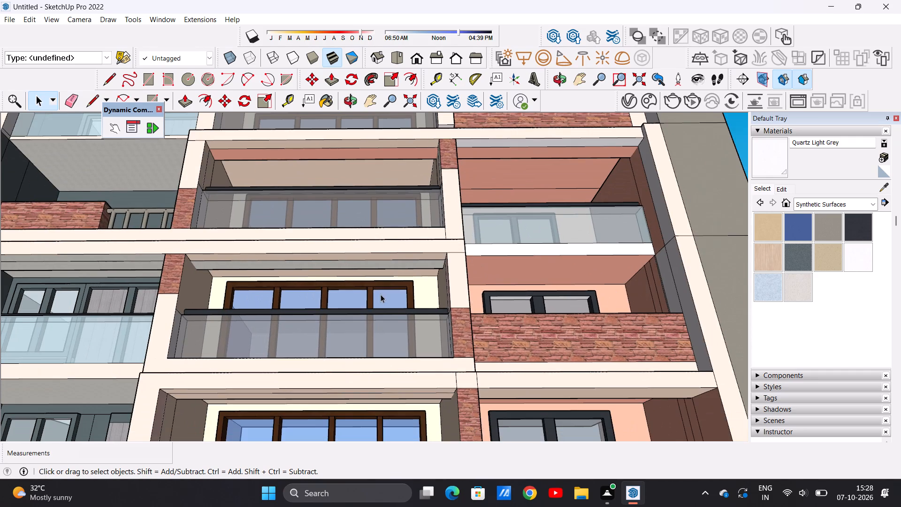
Paint the grey textured ceiling strip of the central balcony, beside the brick-parapet balcony, with Color C01 from the Colors collection.
scroll(392, 285, "up", 5)
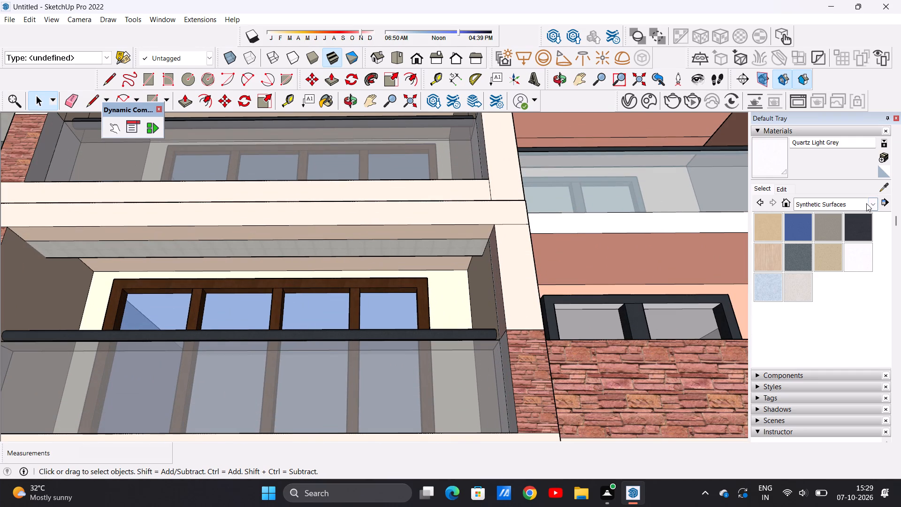
left_click(866, 203)
left_click(825, 246)
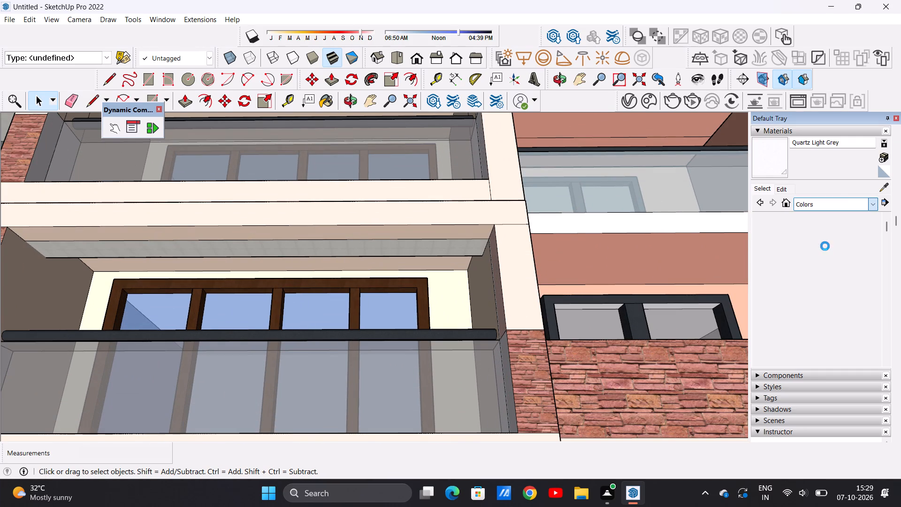
left_click(766, 351)
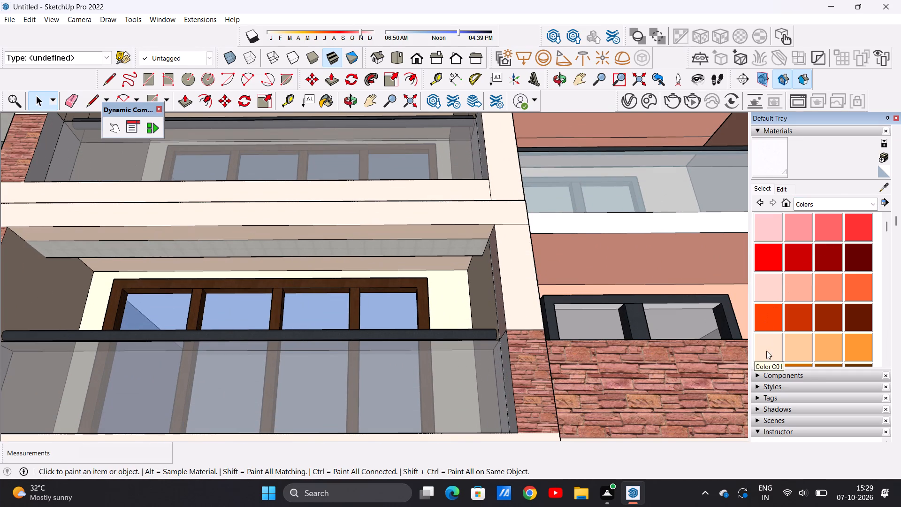
scroll(369, 246, "up", 7)
left_click(369, 246)
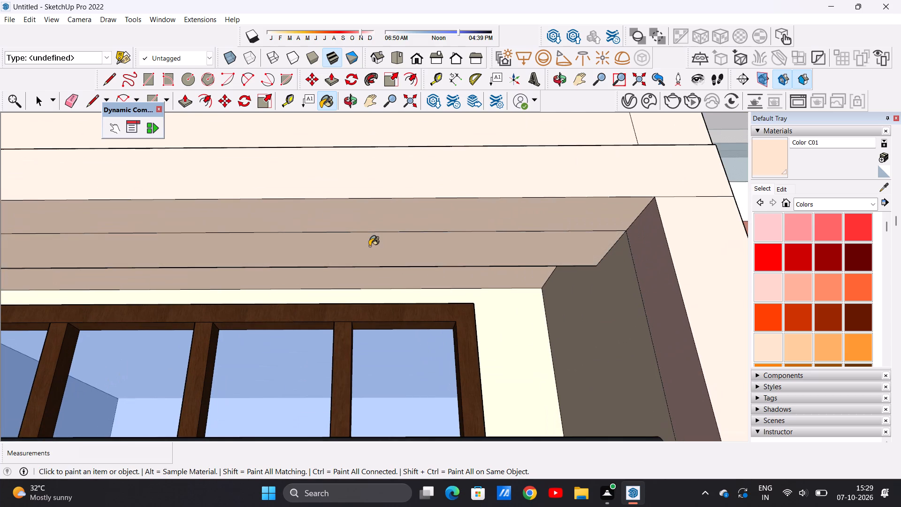
scroll(369, 249, "down", 8)
left_click(475, 289)
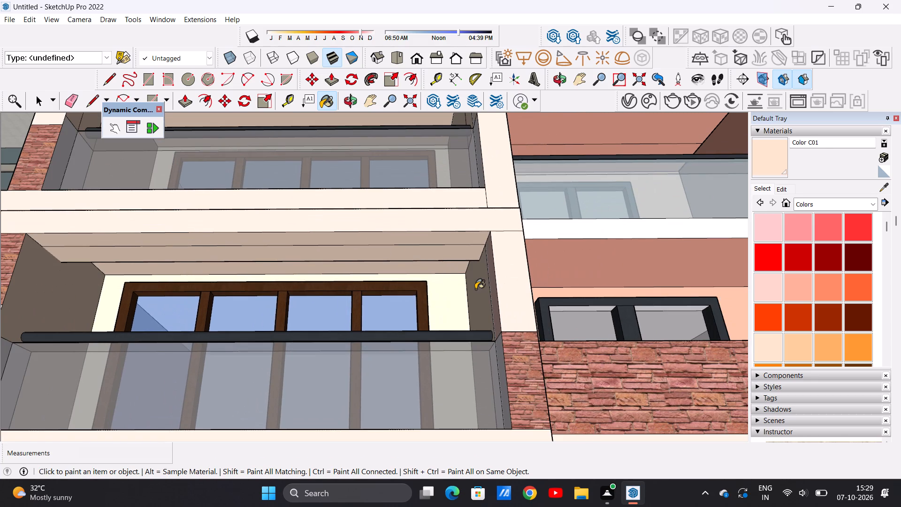
Paint the grey textured ceiling strip of the central balcony two floors higher with Color C01.
scroll(454, 280, "down", 7)
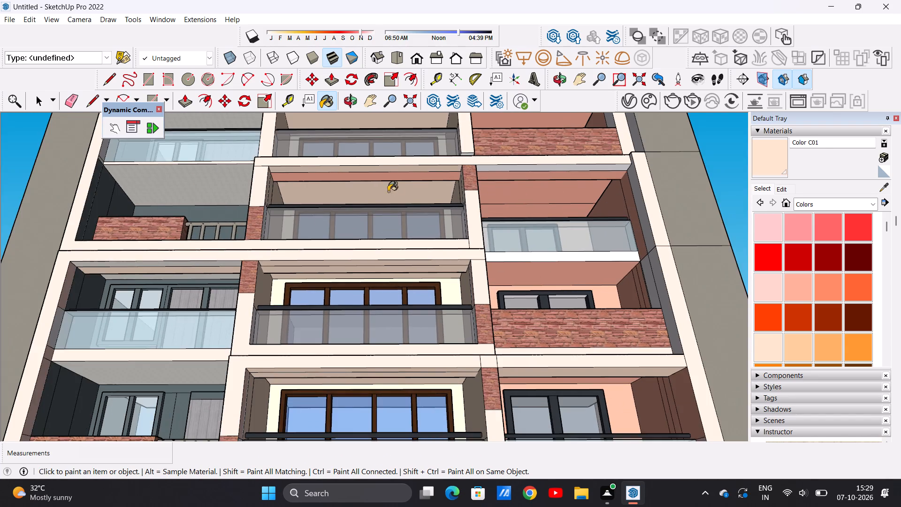
scroll(373, 180, "up", 7)
scroll(351, 238, "down", 10)
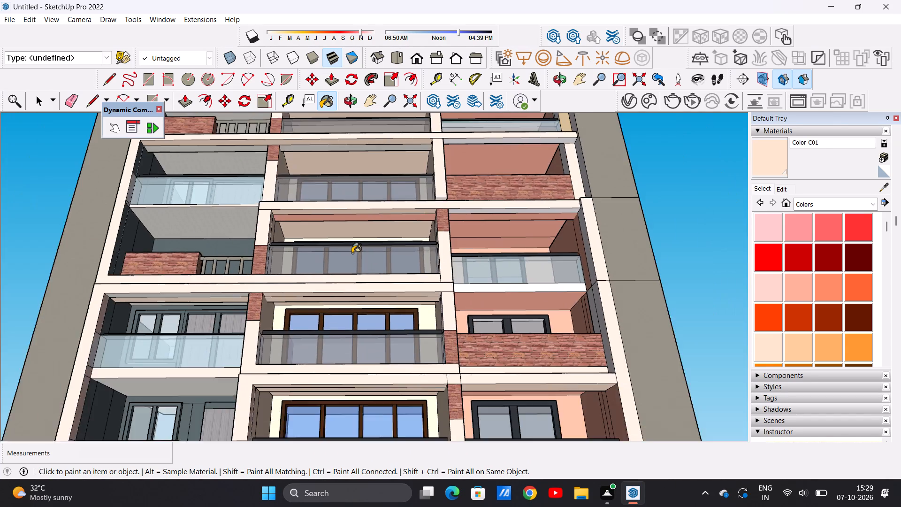
scroll(352, 253, "down", 3)
scroll(359, 170, "up", 13)
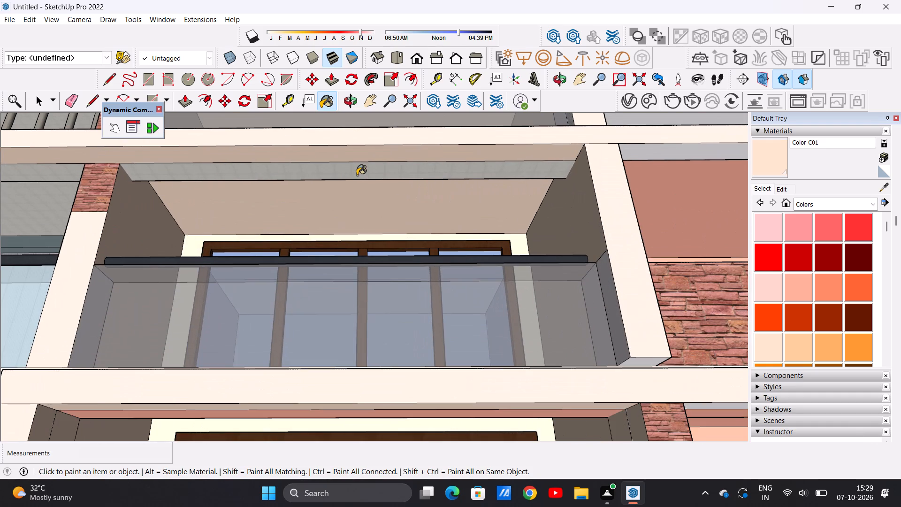
left_click(355, 172)
Inspect the remaining balcony ceilings on every floor from below, and the overall front facade, for mismatched materials.
scroll(355, 223, "down", 10)
scroll(448, 215, "up", 5)
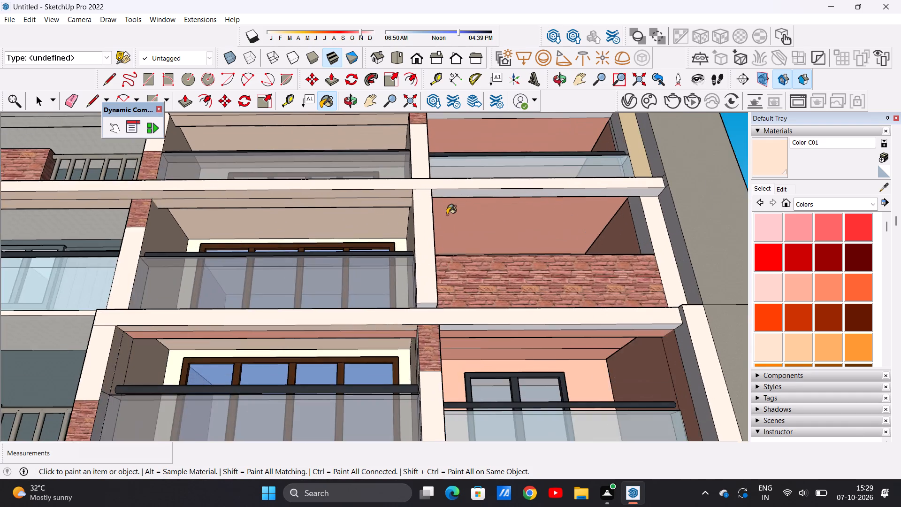
scroll(447, 215, "up", 5)
scroll(372, 233, "down", 12)
scroll(339, 219, "up", 3)
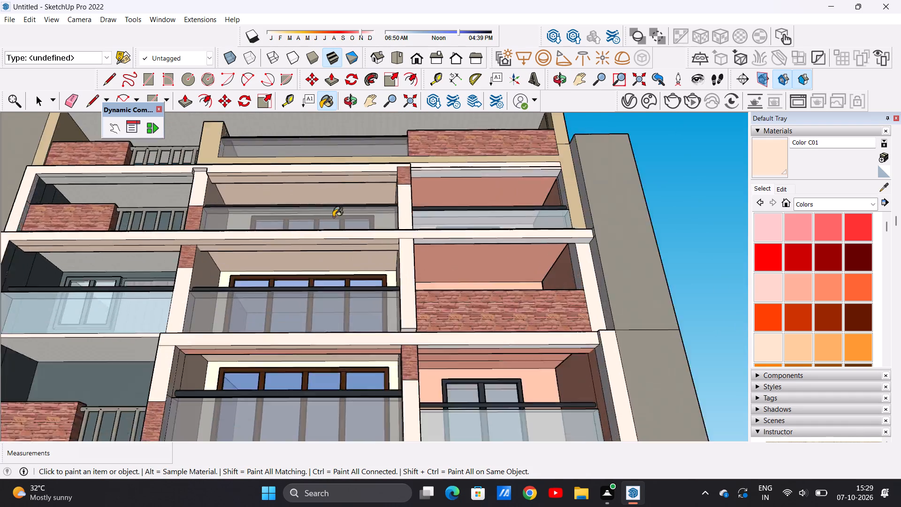
scroll(333, 217, "up", 8)
scroll(291, 254, "down", 15)
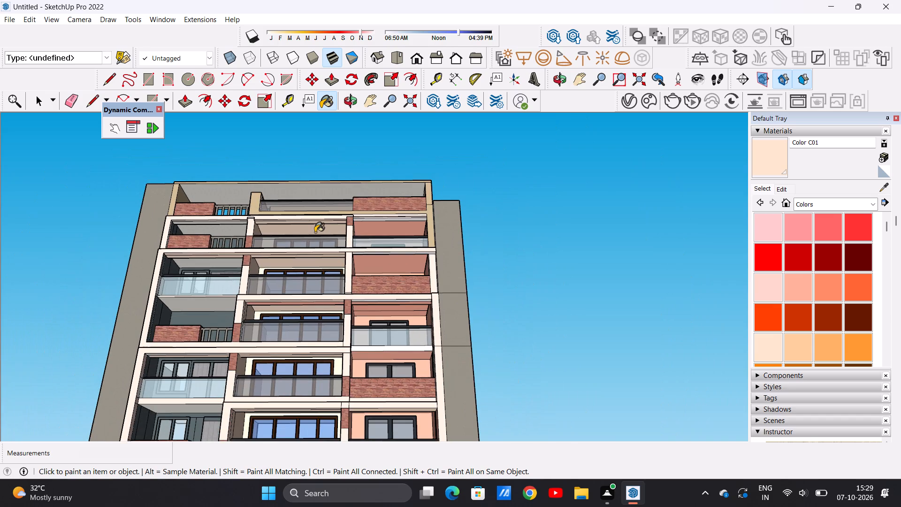
scroll(296, 369, "up", 6)
scroll(315, 297, "down", 9)
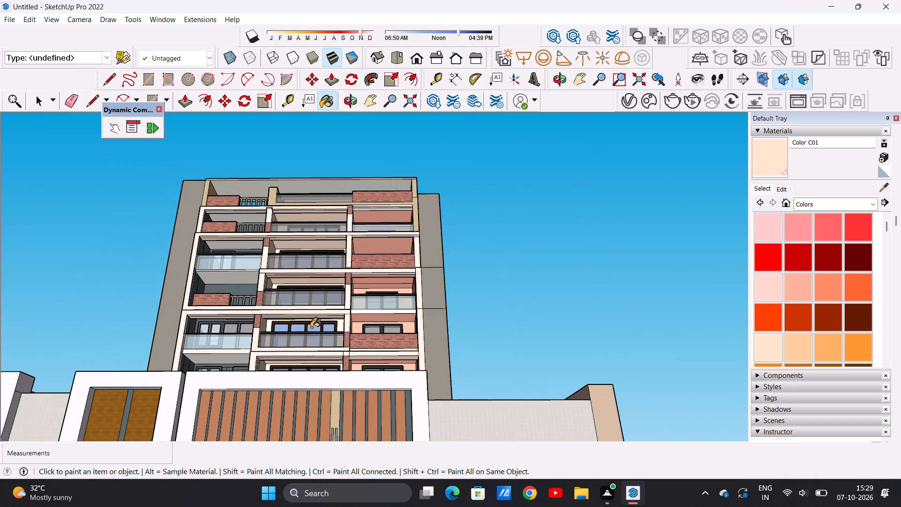
scroll(313, 315, "up", 14)
middle_click_drag(306, 339, 307, 323)
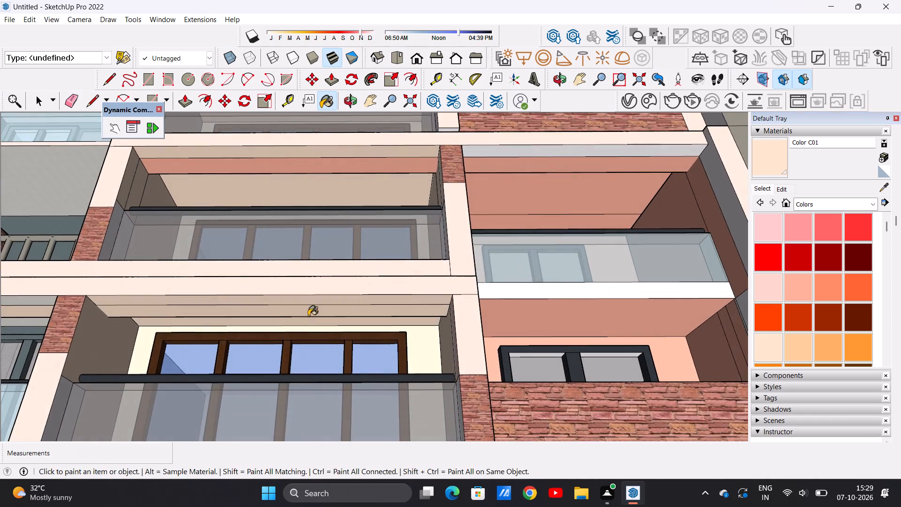
scroll(308, 331, "up", 1)
scroll(308, 327, "down", 15)
middle_click_drag(304, 369, 295, 410)
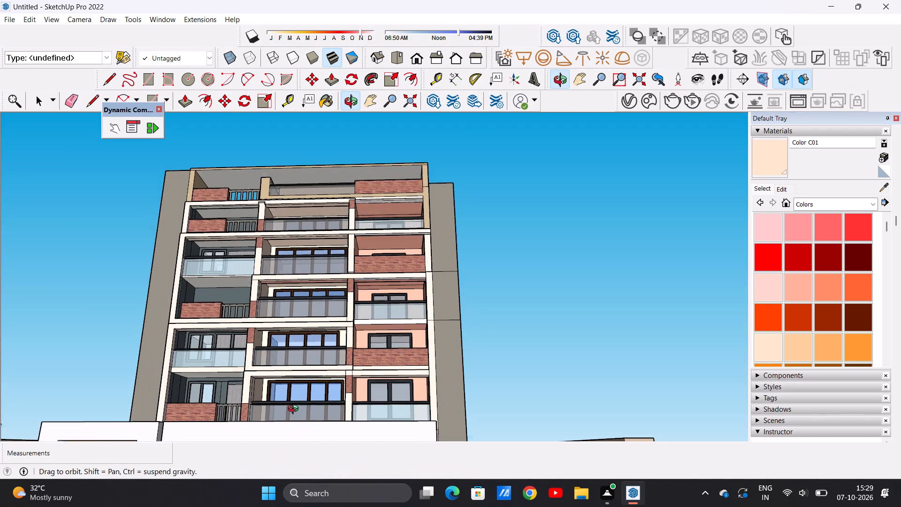
middle_click_drag(295, 410, 295, 410)
scroll(299, 386, "up", 10)
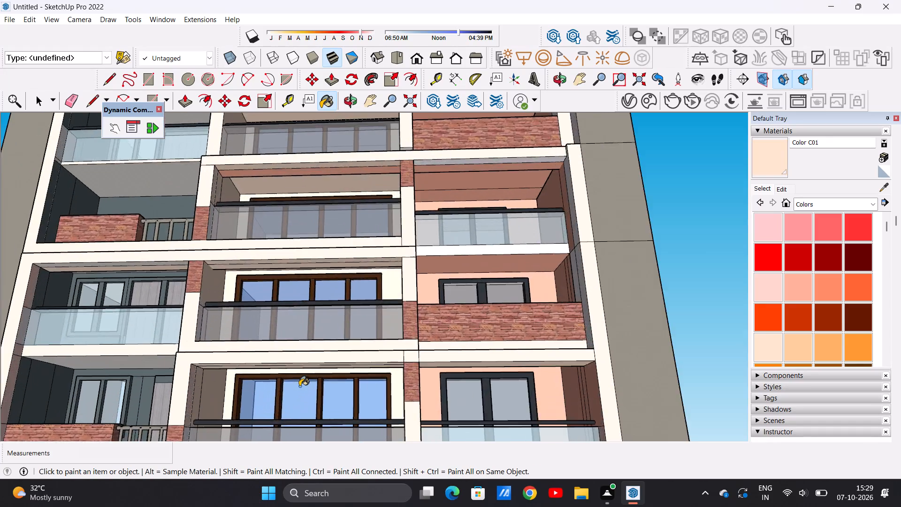
scroll(299, 386, "up", 5)
middle_click_drag(301, 395, 303, 375)
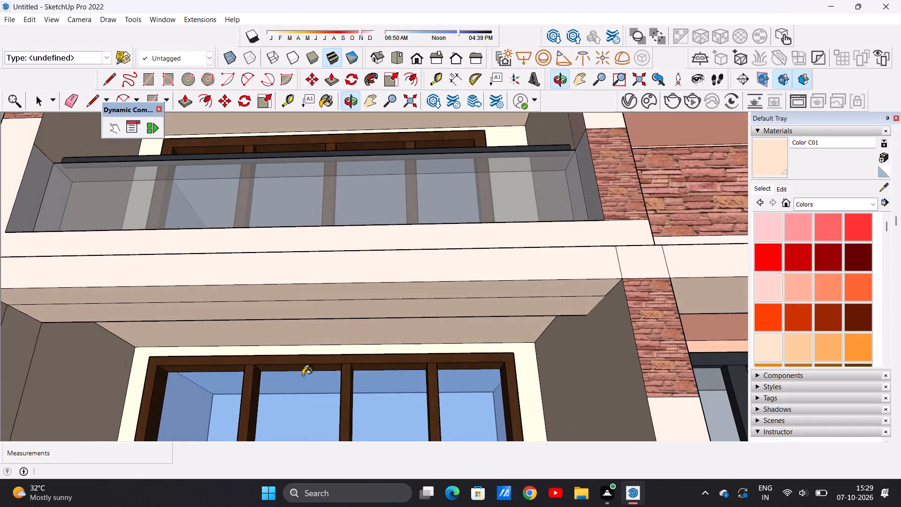
scroll(303, 375, "down", 5)
scroll(309, 353, "up", 1)
scroll(309, 353, "down", 19)
middle_click_drag(325, 330, 310, 468)
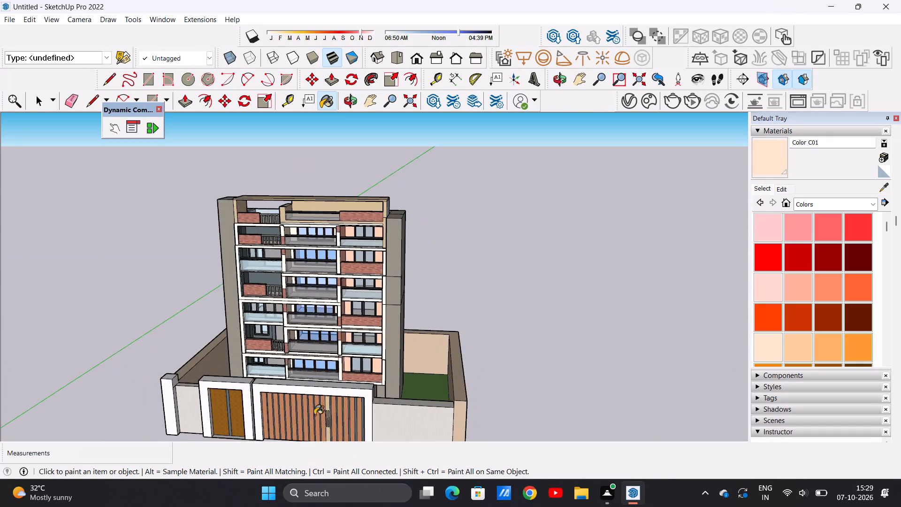
Examine the balconies from the front view for surfaces whose material still does not match.
scroll(318, 380, "up", 20)
scroll(318, 380, "up", 2)
middle_click_drag(329, 360, 323, 353)
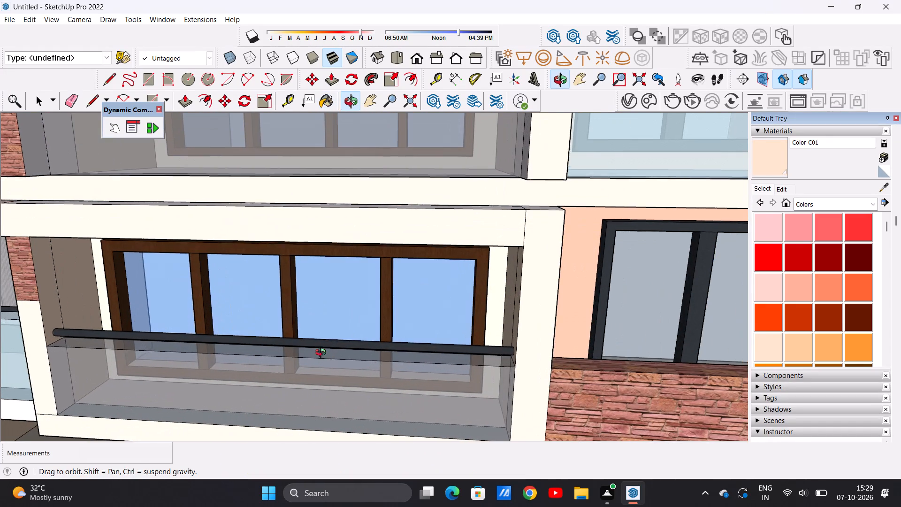
middle_click_drag(323, 353, 332, 319)
scroll(294, 385, "down", 7)
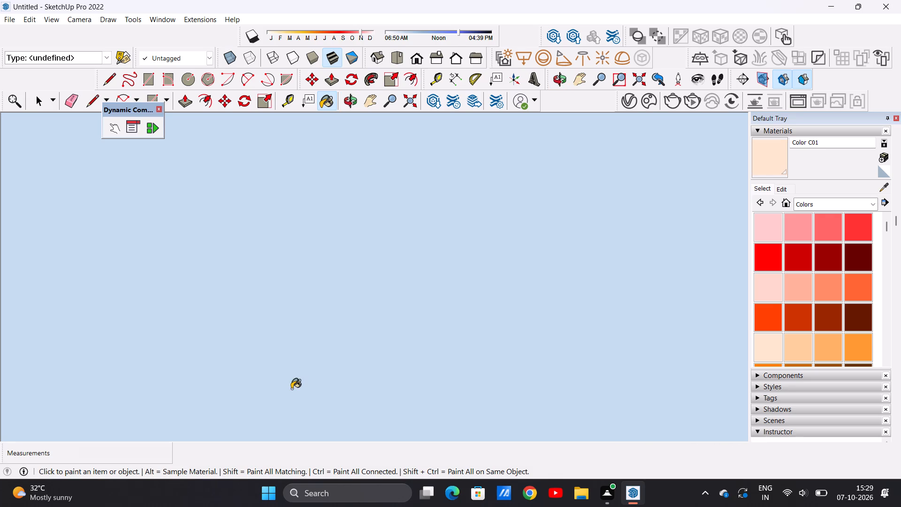
scroll(291, 389, "down", 14)
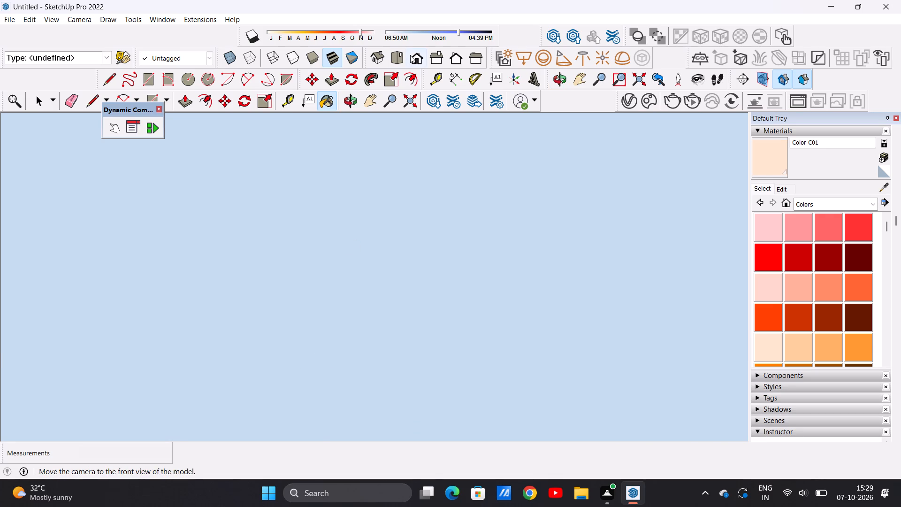
left_click(410, 55)
scroll(404, 255, "down", 20)
scroll(404, 255, "down", 16)
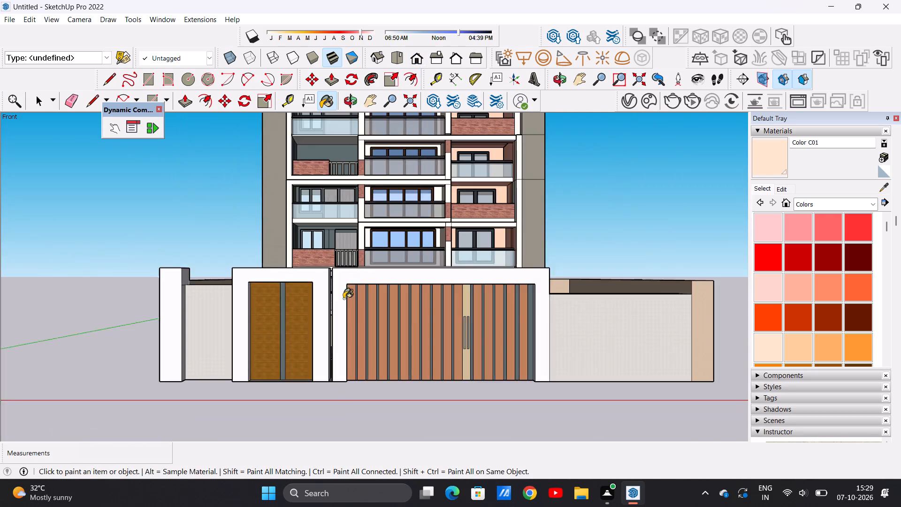
scroll(344, 299, "down", 11)
scroll(419, 234, "up", 13)
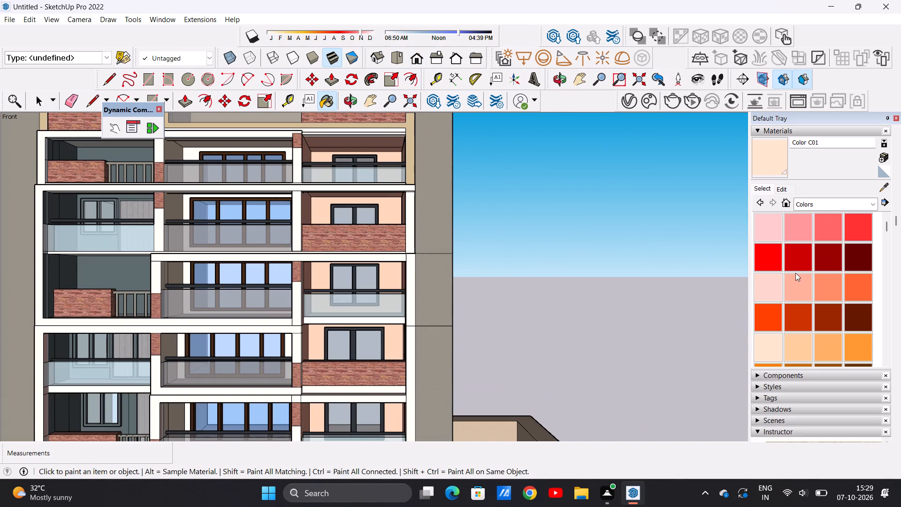
Paint the beam strip and grey underside above the top-floor glass-railed balcony in the peach-walled column with Color B02.
left_click(792, 284)
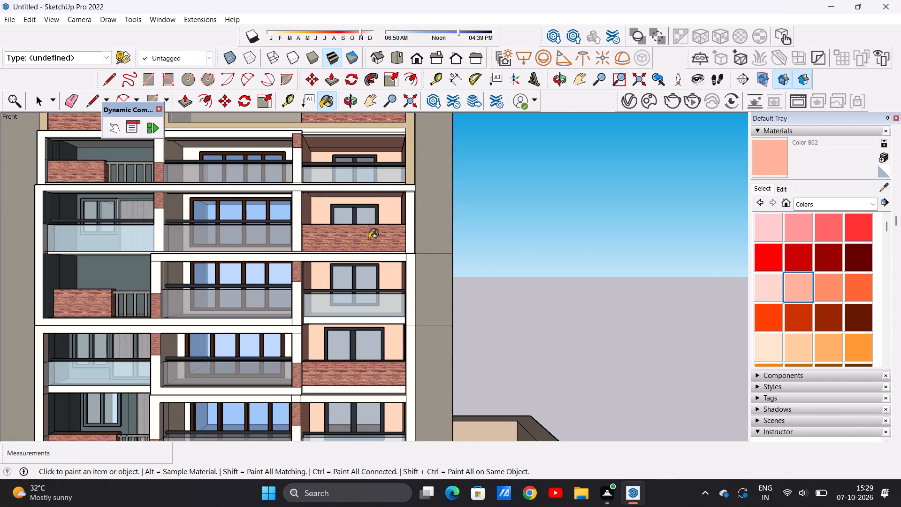
scroll(352, 246, "down", 8)
middle_click_drag(350, 227, 350, 192)
scroll(350, 192, "down", 1)
scroll(350, 198, "up", 18)
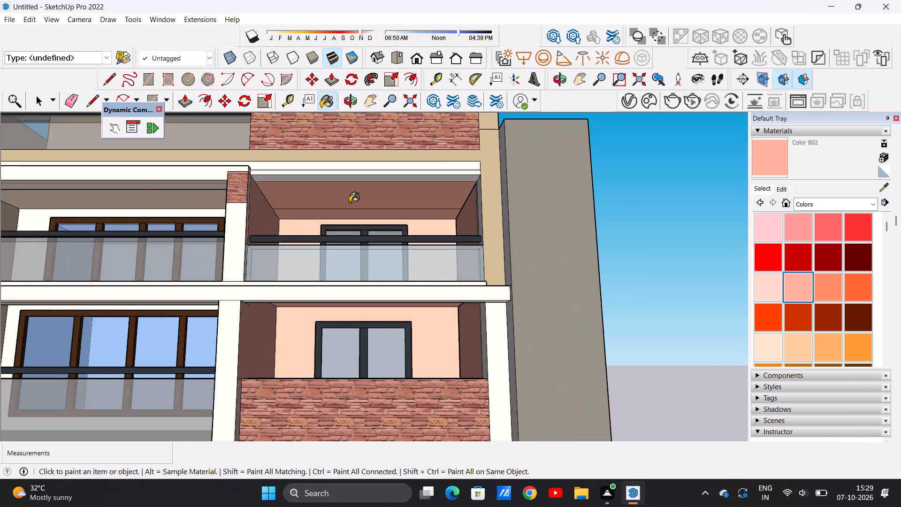
scroll(350, 202, "up", 4)
scroll(328, 225, "down", 8)
scroll(326, 200, "up", 8)
scroll(326, 200, "down", 1)
scroll(326, 200, "up", 4)
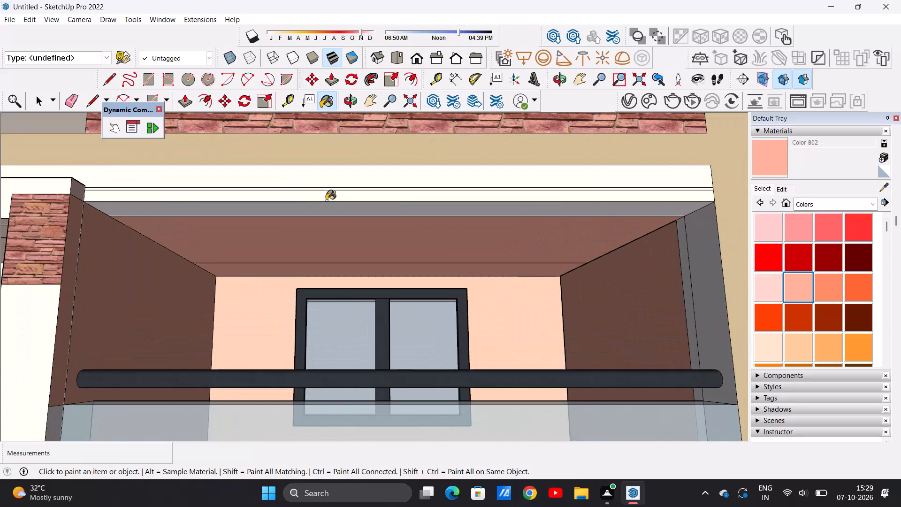
left_click(289, 195)
left_click(294, 207)
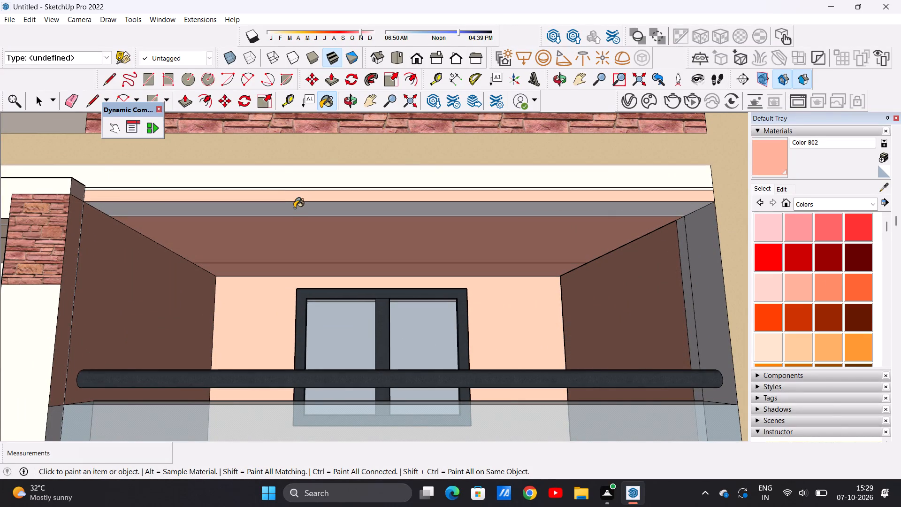
Paint the grey underside of the beam one floor lower, directly beneath that glass-railed balcony, with Color B02.
scroll(297, 254, "down", 11)
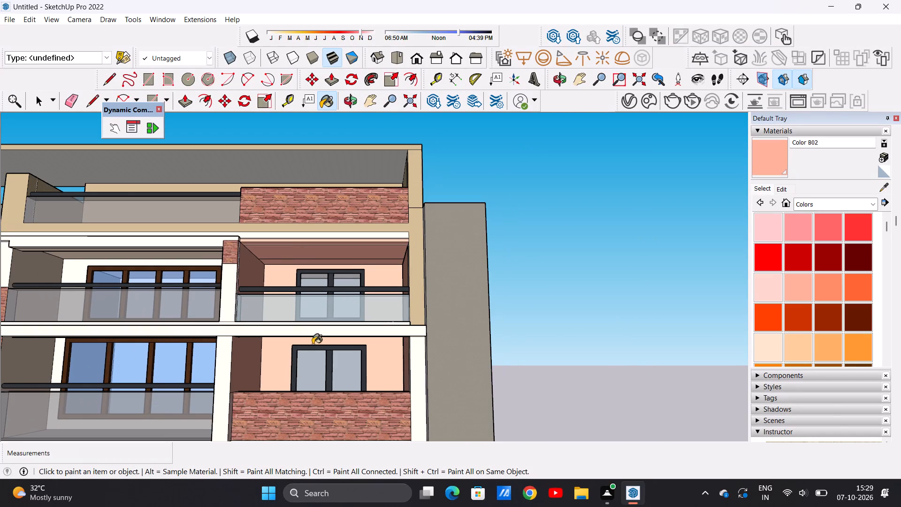
middle_click_drag(315, 375, 316, 311)
scroll(304, 308, "up", 13)
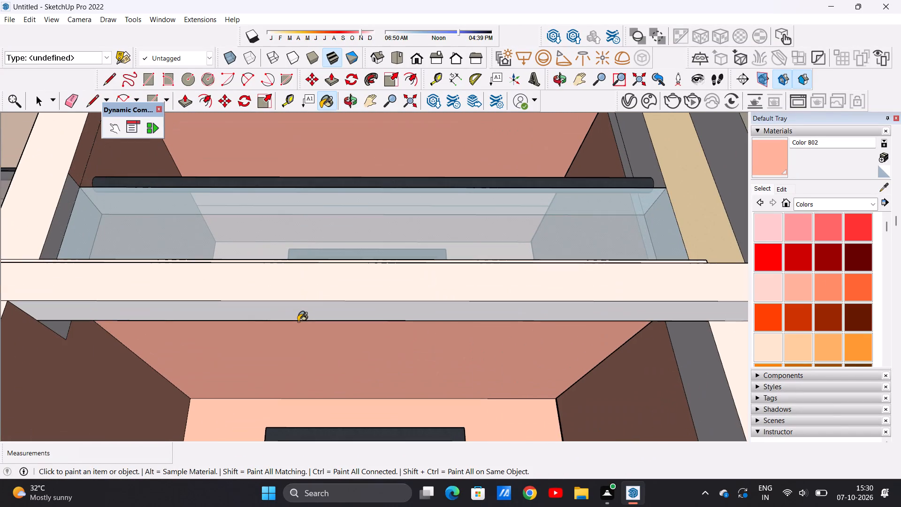
left_click(296, 310)
Paint the underside of the beam beneath the middle brick-parapet balcony in the peach-walled column with Color B02.
scroll(299, 344, "down", 16)
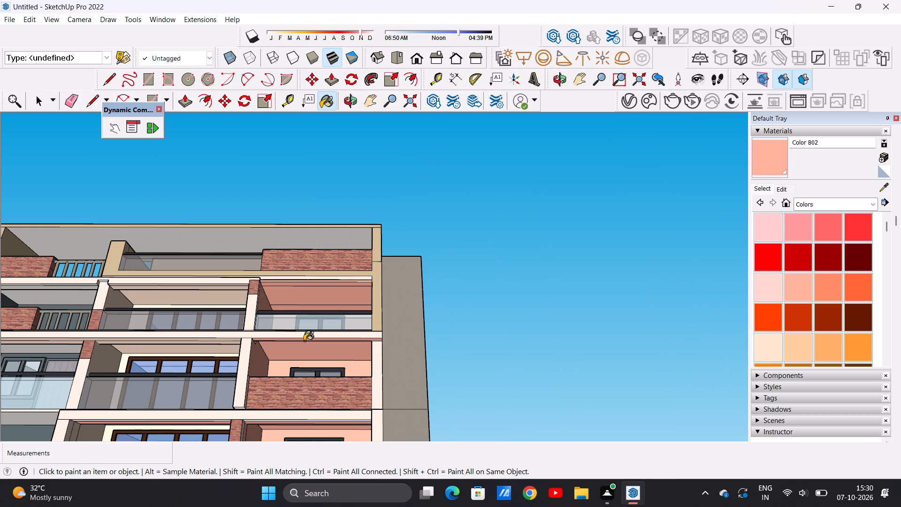
scroll(308, 335, "down", 2)
scroll(311, 331, "up", 1)
scroll(313, 328, "down", 10)
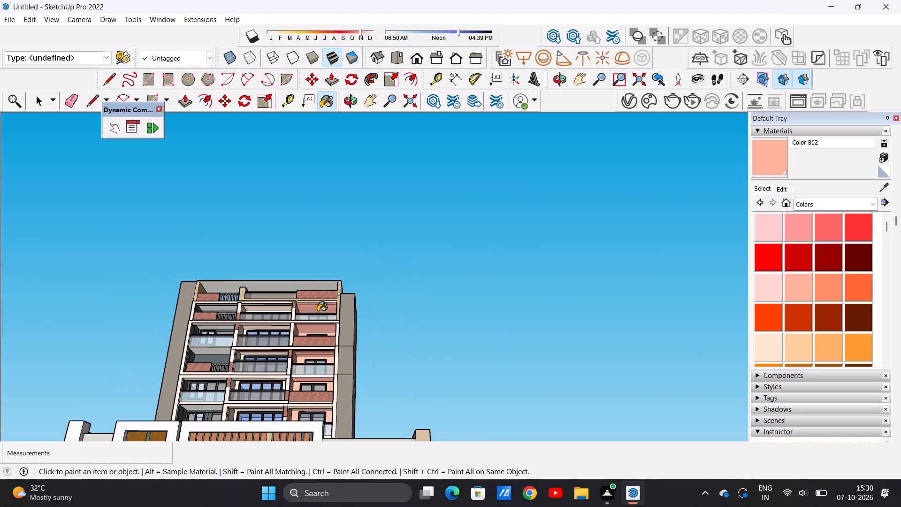
scroll(318, 314, "down", 4)
middle_click_drag(311, 344, 304, 435)
scroll(313, 371, "up", 12)
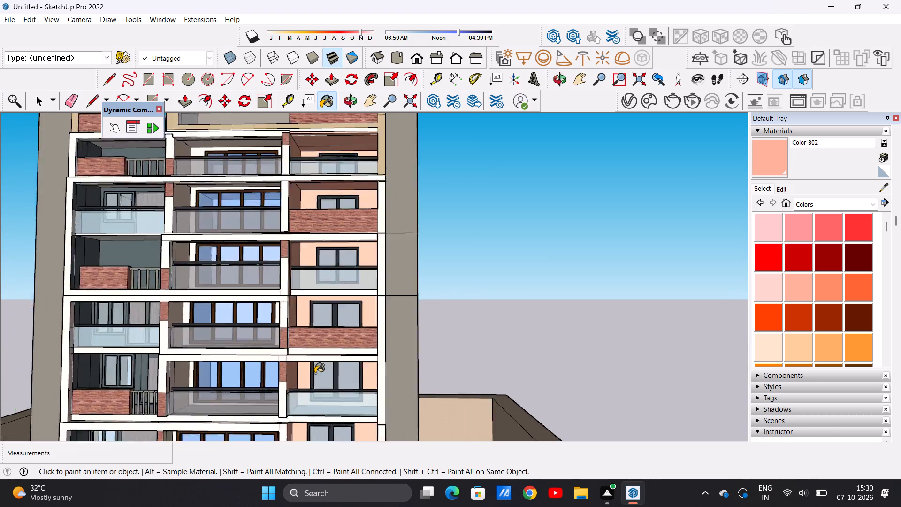
scroll(315, 373, "up", 4)
middle_click_drag(325, 396, 321, 325)
scroll(325, 350, "up", 16)
left_click(288, 247)
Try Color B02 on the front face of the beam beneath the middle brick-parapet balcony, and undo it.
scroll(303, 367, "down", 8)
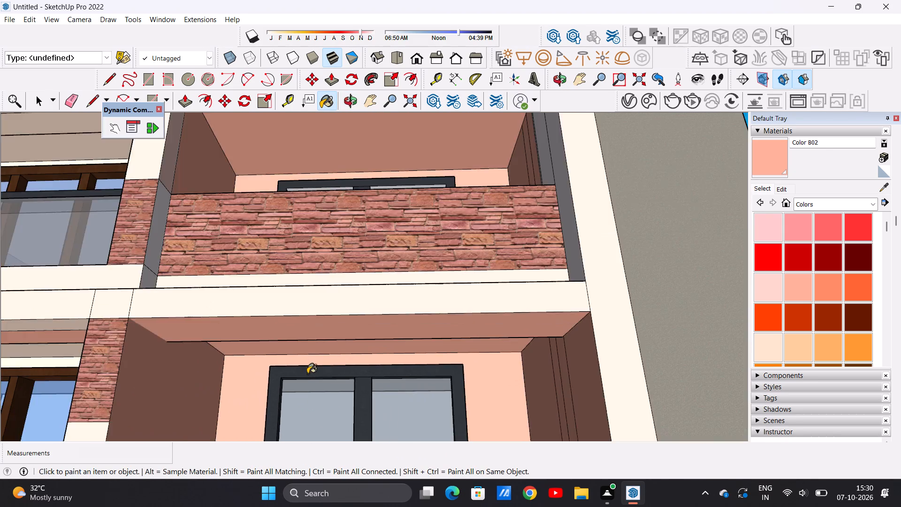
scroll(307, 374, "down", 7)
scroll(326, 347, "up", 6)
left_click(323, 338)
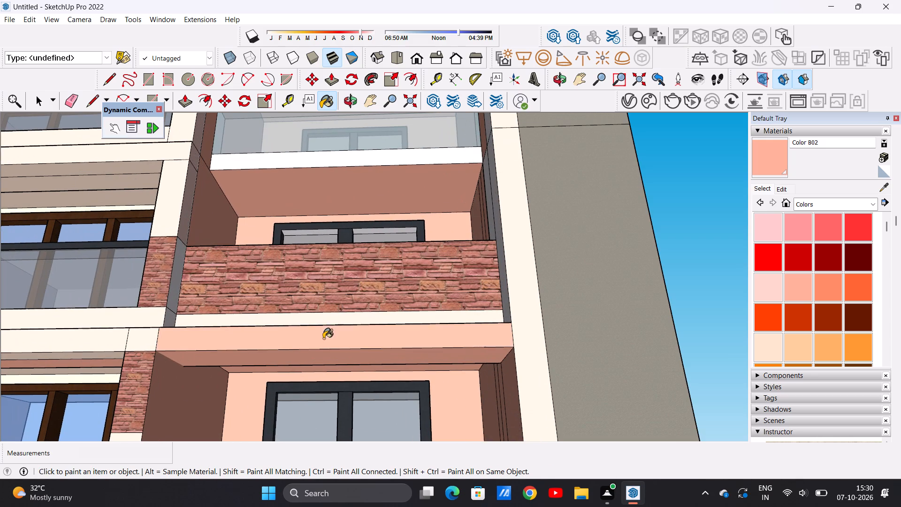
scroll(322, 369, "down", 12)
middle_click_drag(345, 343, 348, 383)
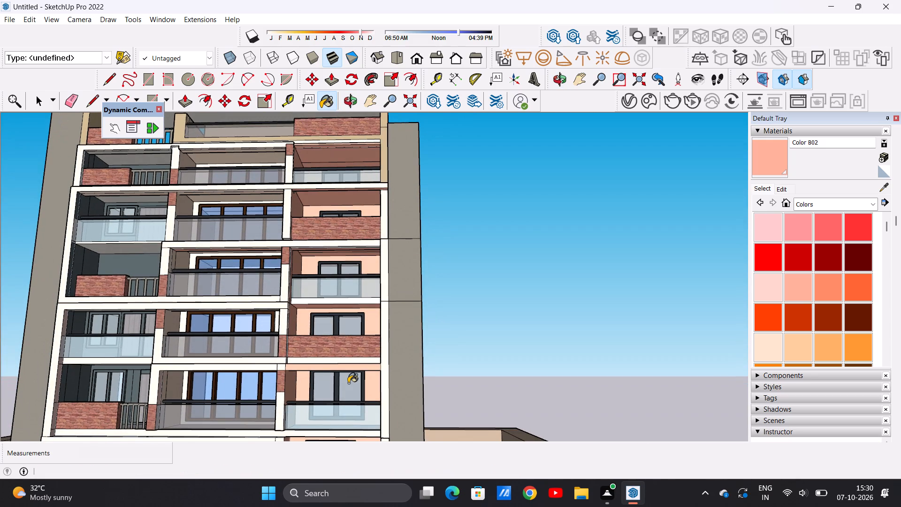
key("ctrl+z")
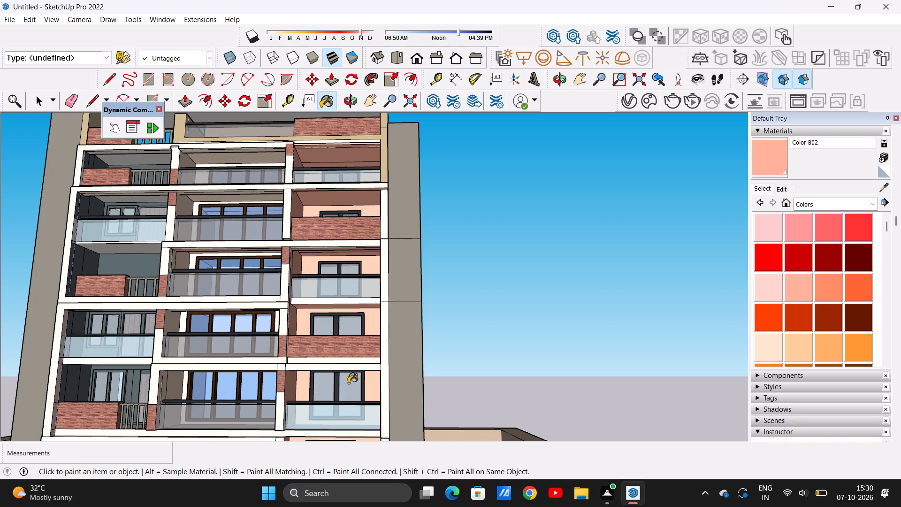
Paint the ceiling, side wall and adjoining edge strip of the lowest brick-parapet balcony in the peach-walled column with Color B02.
scroll(332, 323, "down", 7)
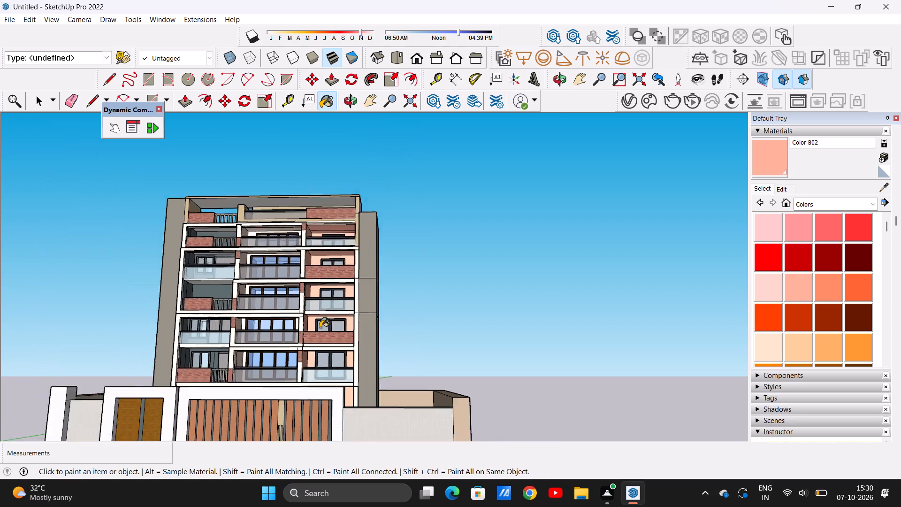
scroll(320, 328, "down", 3)
scroll(329, 360, "up", 4)
middle_click_drag(329, 361, 328, 454)
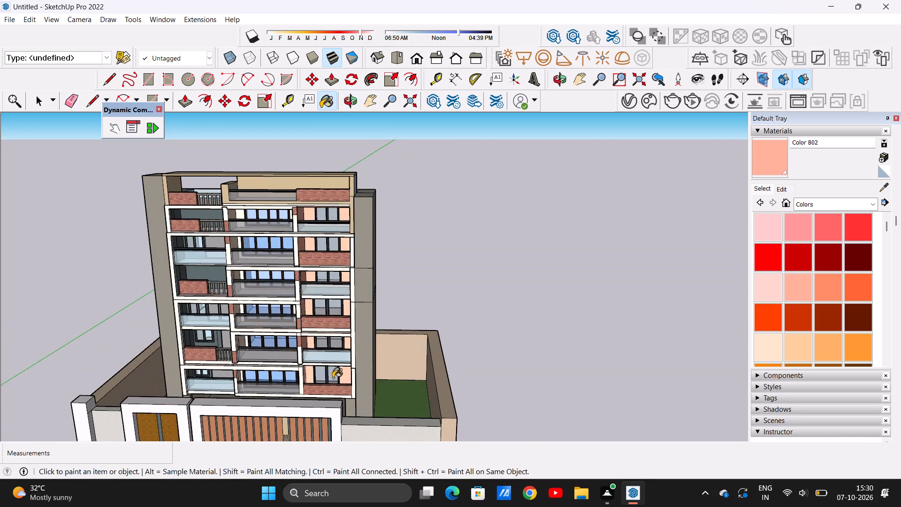
scroll(334, 381, "up", 11)
middle_click_drag(328, 374, 318, 309)
scroll(326, 309, "up", 11)
scroll(366, 297, "up", 4)
middle_click_drag(365, 312, 369, 255)
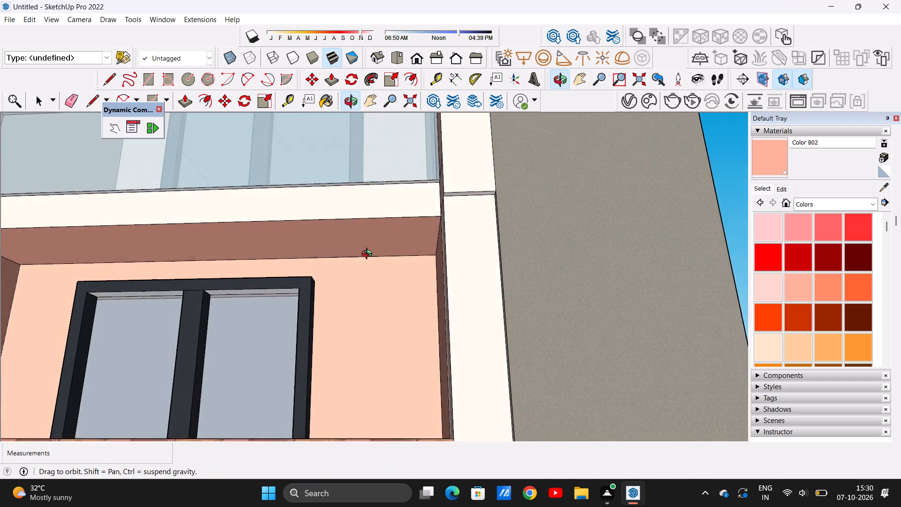
middle_click_drag(369, 255, 368, 241)
scroll(368, 241, "up", 5)
left_click(368, 241)
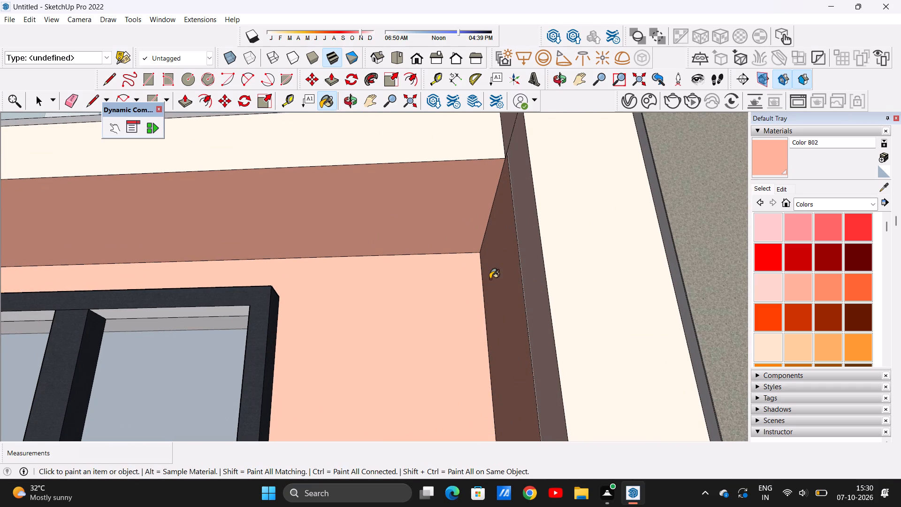
left_click(490, 279)
left_click(529, 280)
Inspect the front facade and its balconies from below and above for surfaces still lacking a material.
scroll(461, 300, "down", 6)
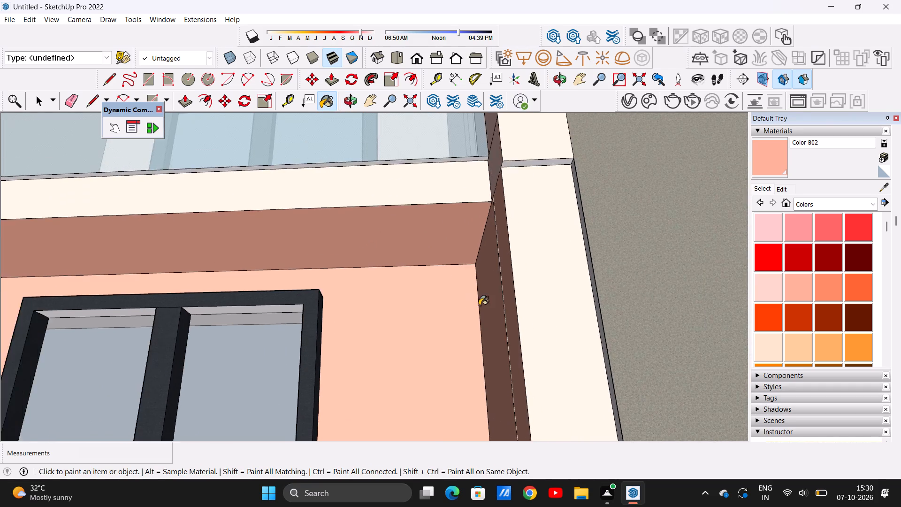
scroll(479, 306, "down", 20)
scroll(390, 331, "up", 1)
scroll(390, 331, "down", 11)
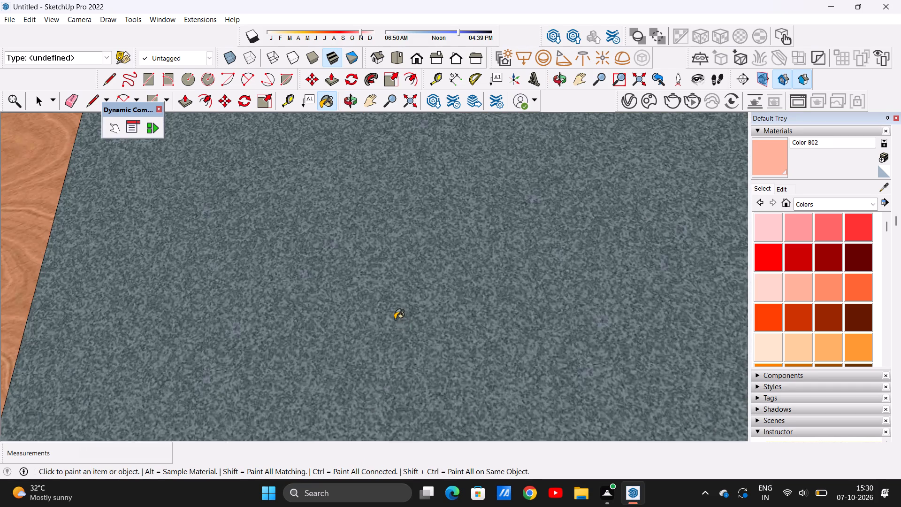
scroll(395, 319, "down", 11)
scroll(387, 314, "up", 1)
scroll(387, 314, "down", 20)
scroll(387, 314, "down", 20)
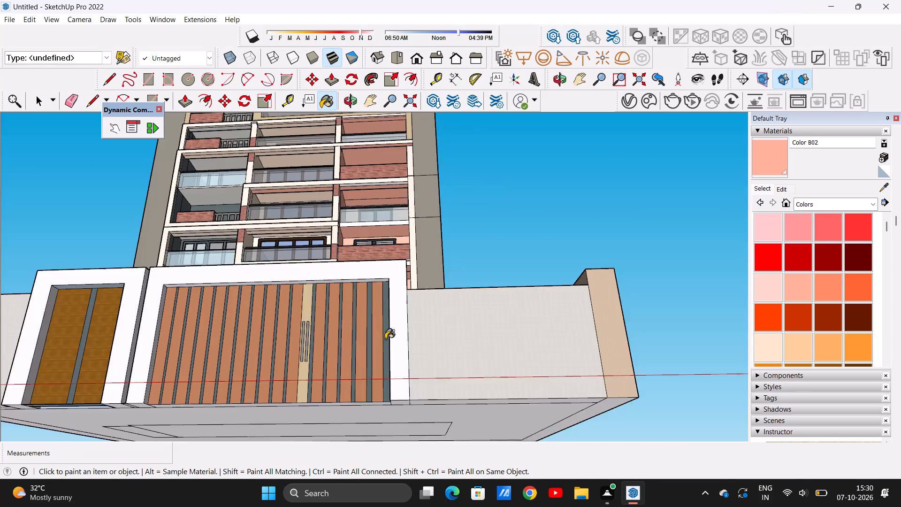
scroll(385, 339, "down", 12)
middle_click_drag(375, 292, 337, 436)
scroll(343, 347, "up", 3)
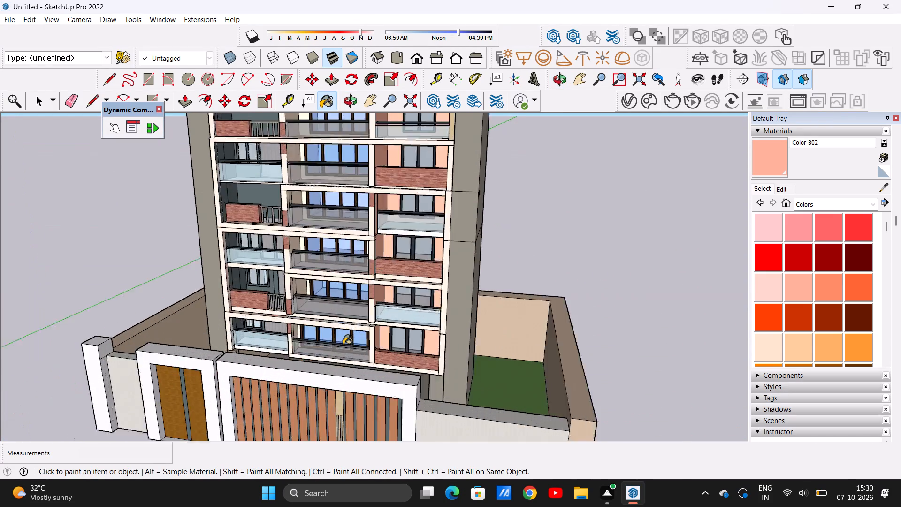
scroll(343, 345, "up", 11)
middle_click_drag(344, 345, 360, 401)
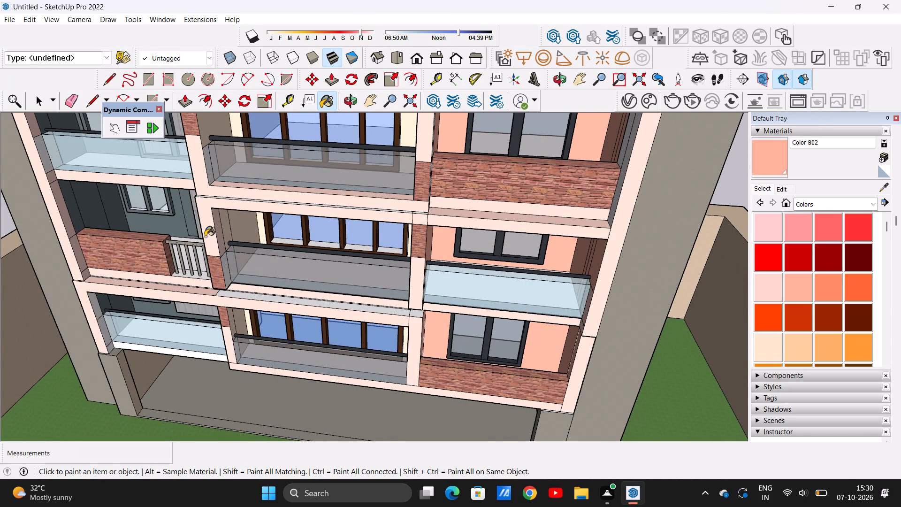
Paint the white floor of the brick-parapet balcony in the peach-walled column with Encaustic Tile Circular 01 from the Tile collection.
scroll(306, 301, "down", 13)
scroll(360, 262, "up", 17)
middle_click_drag(343, 265, 344, 265)
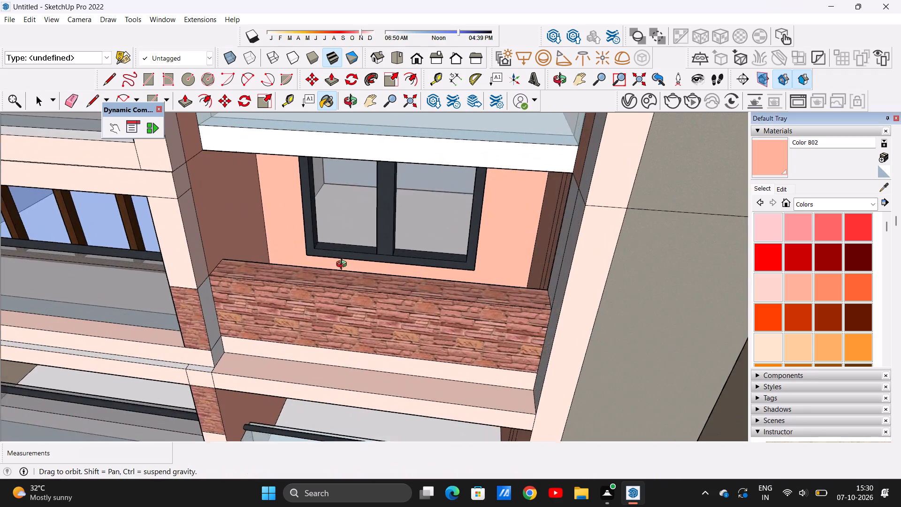
middle_click_drag(344, 265, 389, 336)
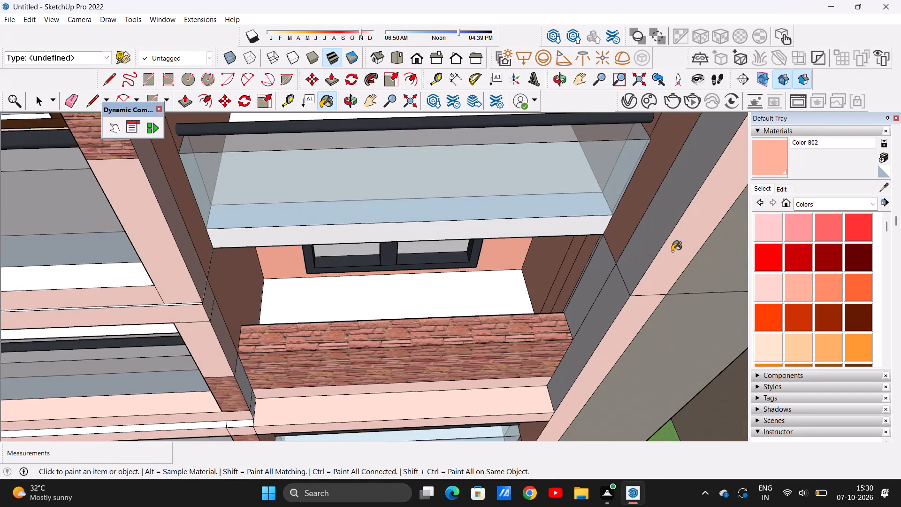
left_click(869, 203)
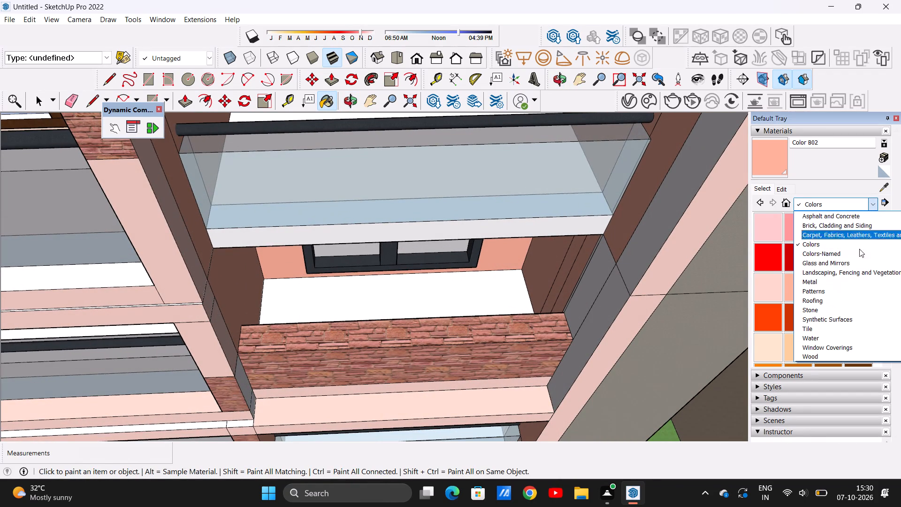
left_click(821, 328)
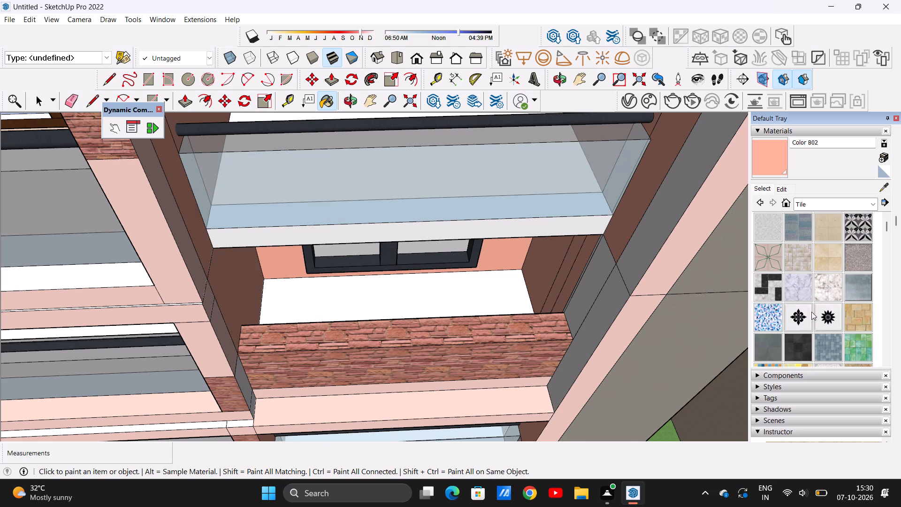
left_click(854, 232)
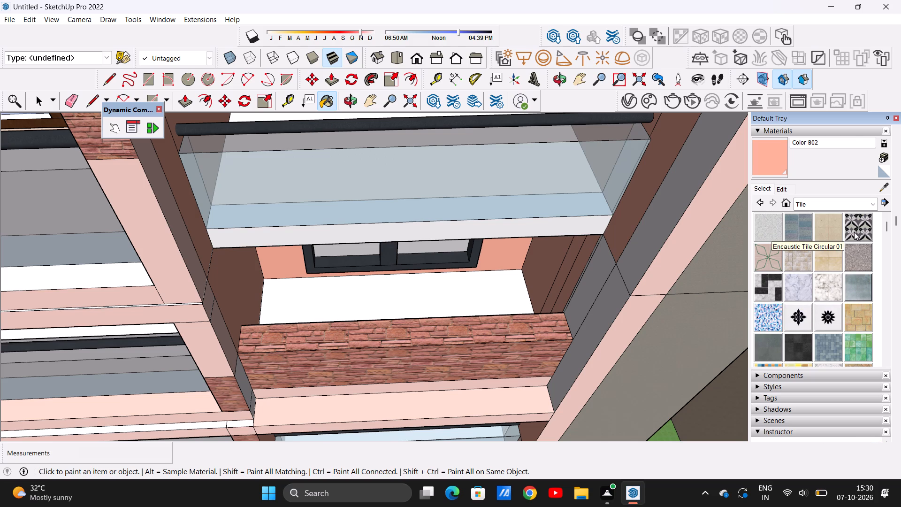
scroll(454, 303, "up", 7)
left_click(454, 303)
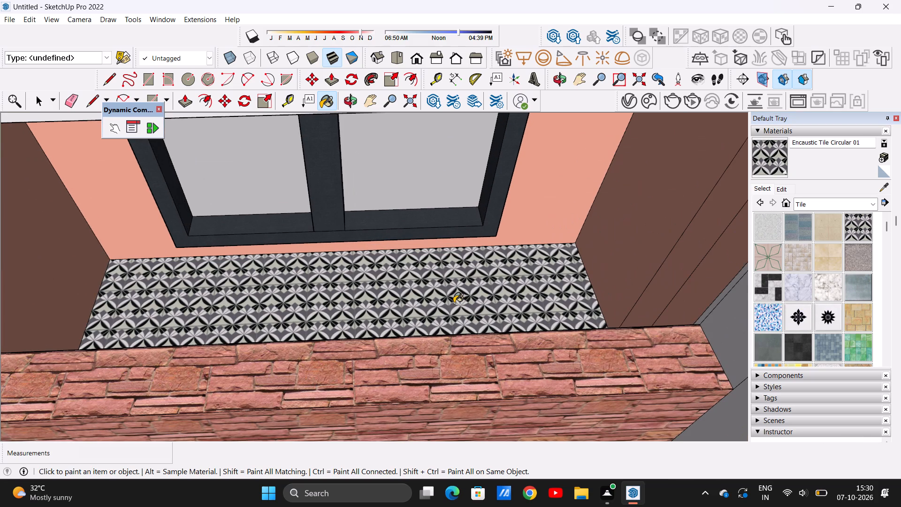
Repaint the floor of the patterned-tile balcony in the peach-walled column with Field Rectangle Tile from the Tile collection.
scroll(455, 301, "down", 9)
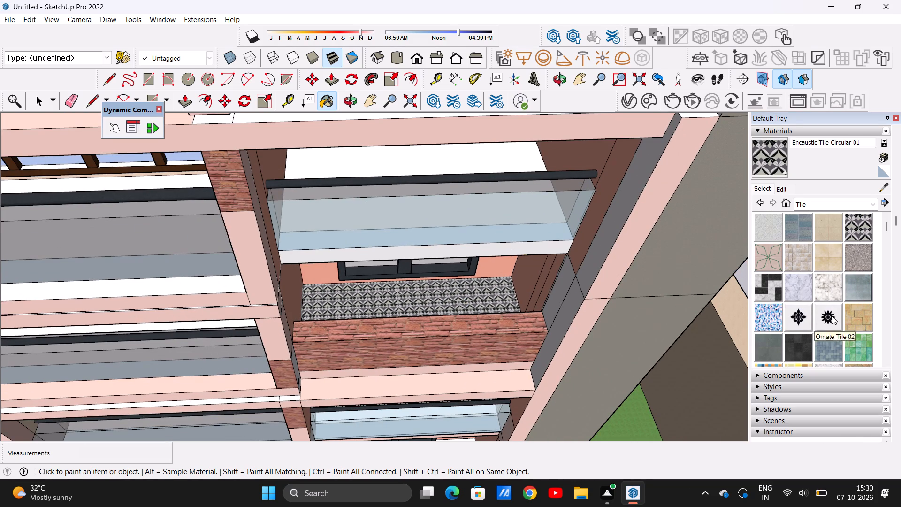
left_click(795, 258)
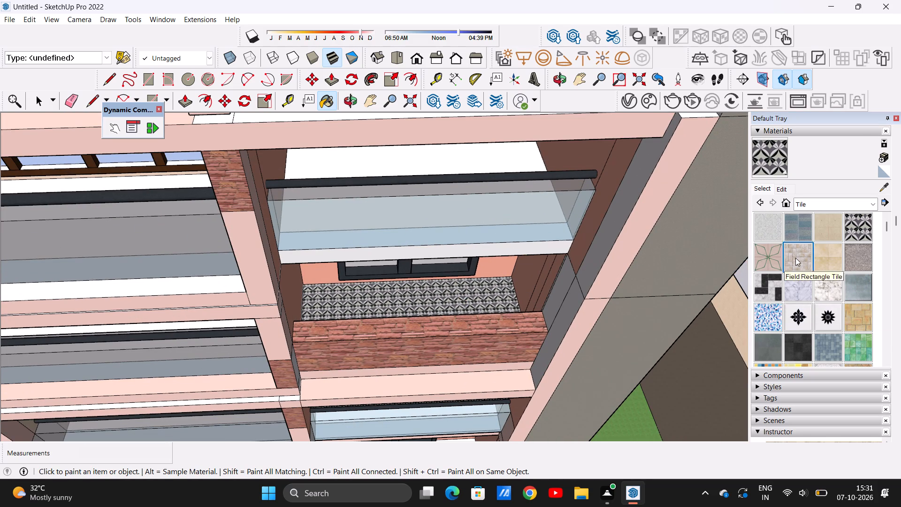
left_click(419, 304)
Set the texture height of the Field Rectangle Tile material to 5', keeping its proportions locked.
scroll(445, 306, "up", 12)
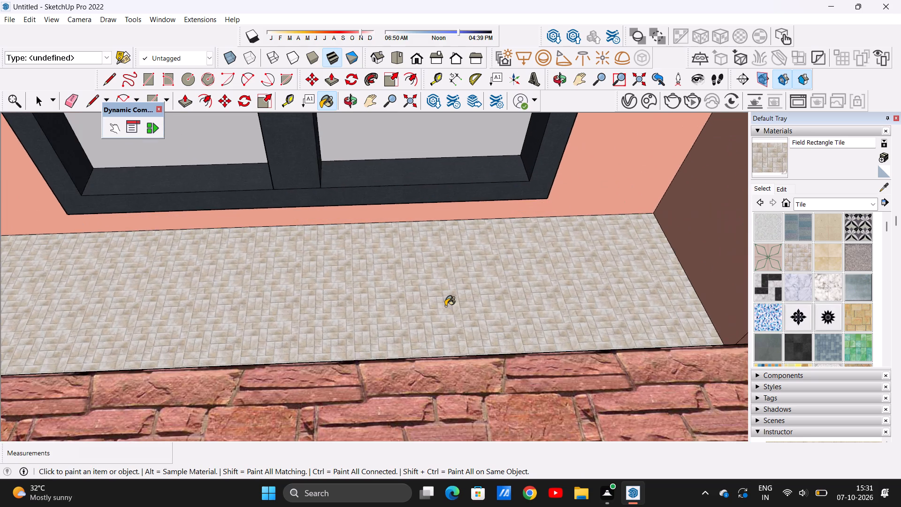
scroll(445, 306, "up", 15)
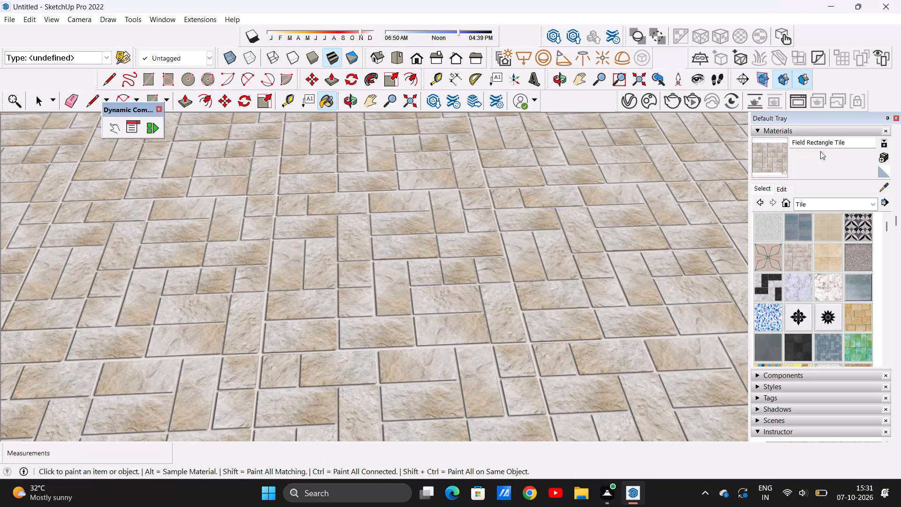
left_click(782, 187)
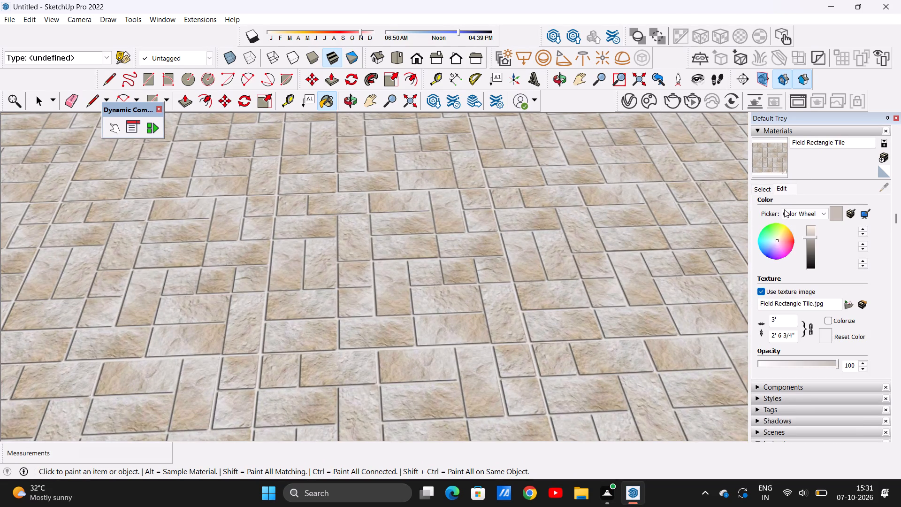
left_click(794, 330)
key("Return")
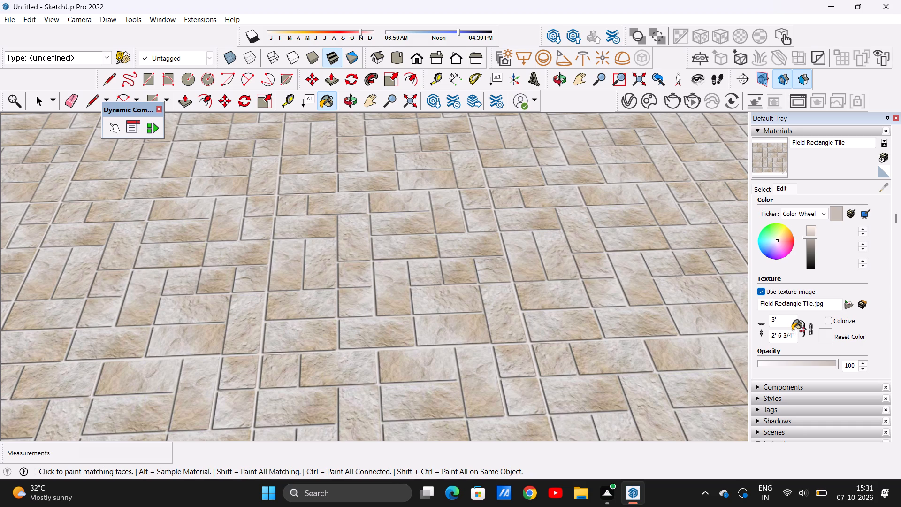
key("Return")
key("Return")
key("Return")
key("Return")
key("Return")
key("Return")
key("Return")
key("Return")
key("Return")
key("Return")
key("Return")
key("Return")
key("space")
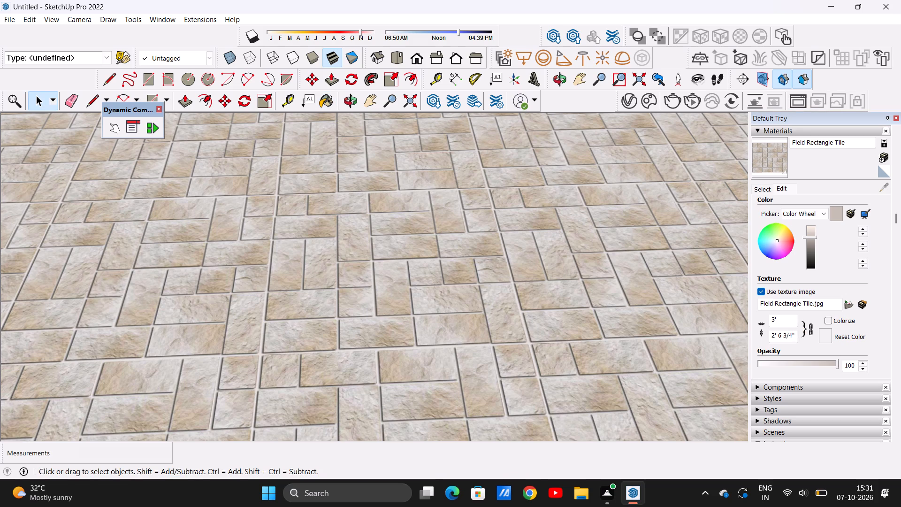
left_click(791, 337)
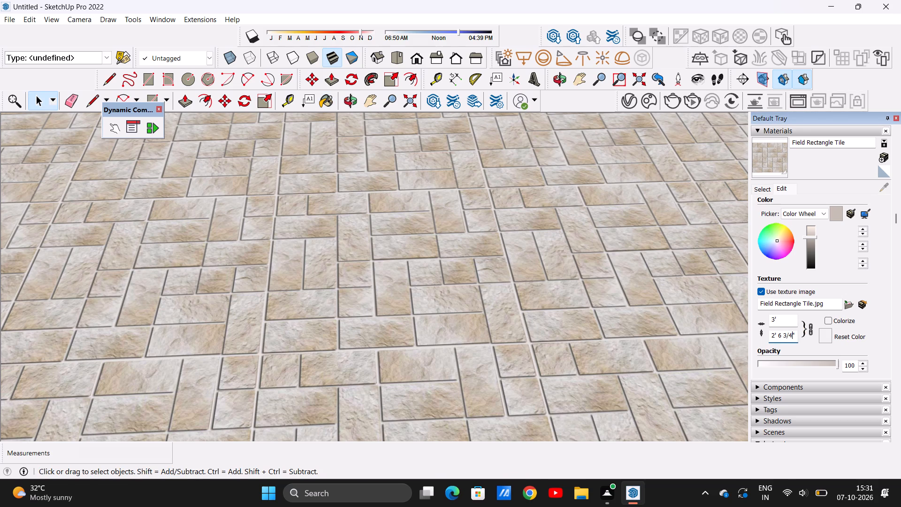
left_click(795, 333)
key("BackSpace")
key("BackSpace")
key("BackSpace")
key("BackSpace")
key("BackSpace")
key("BackSpace")
key("BackSpace")
key("BackSpace")
key("BackSpace")
key("BackSpace")
key("BackSpace")
key("BackSpace")
key("BackSpace")
key("BackSpace")
key("BackSpace")
key("BackSpace")
key("BackSpace")
key("BackSpace")
key("BackSpace")
key("BackSpace")
key("BackSpace")
key("BackSpace")
key("BackSpace")
key("BackSpace")
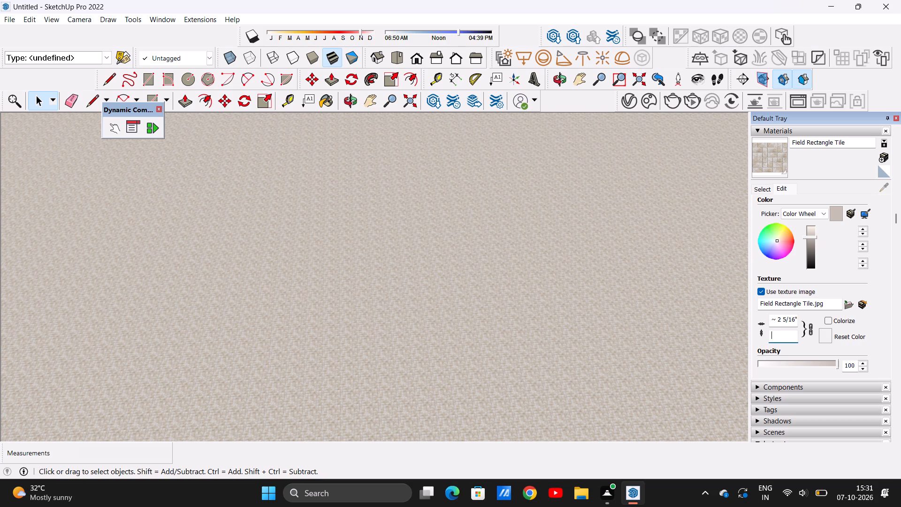
type("5'")
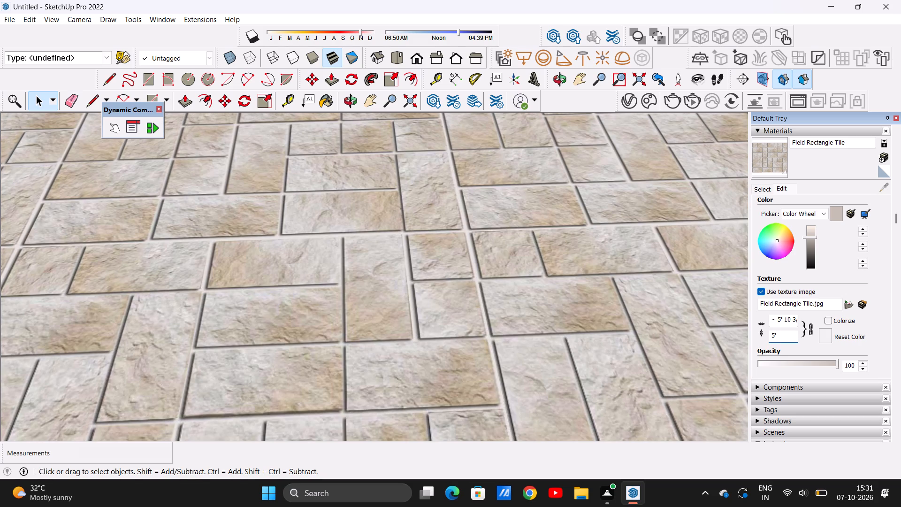
key("Return")
Paint the white floor of the glass-railed balcony directly above the tiled one with Field Rectangle Tile.
scroll(696, 409, "down", 4)
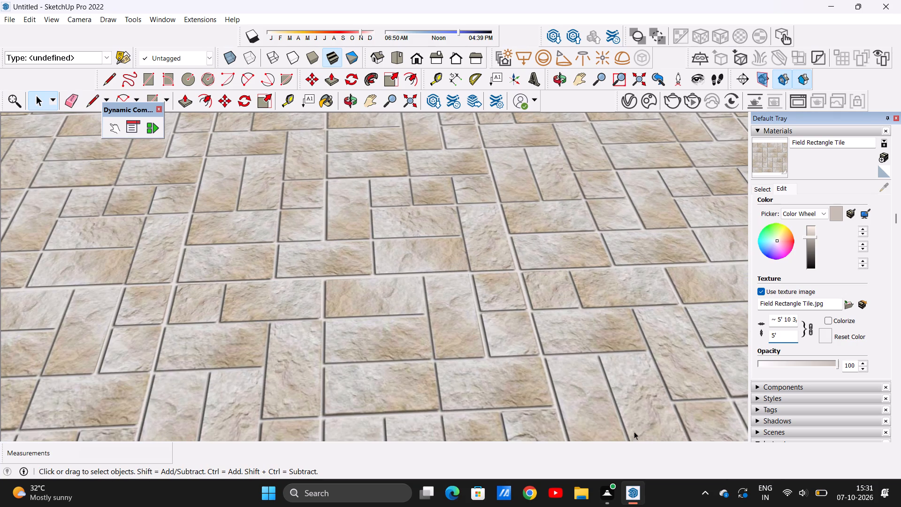
scroll(635, 431, "down", 20)
scroll(635, 431, "down", 11)
scroll(575, 400, "up", 7)
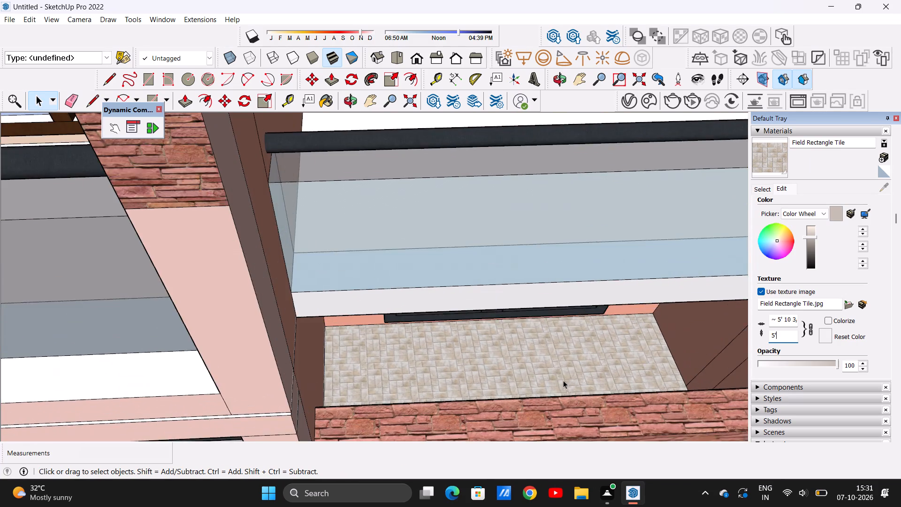
middle_click_drag(564, 377, 543, 350)
scroll(543, 366, "up", 15)
scroll(543, 369, "down", 13)
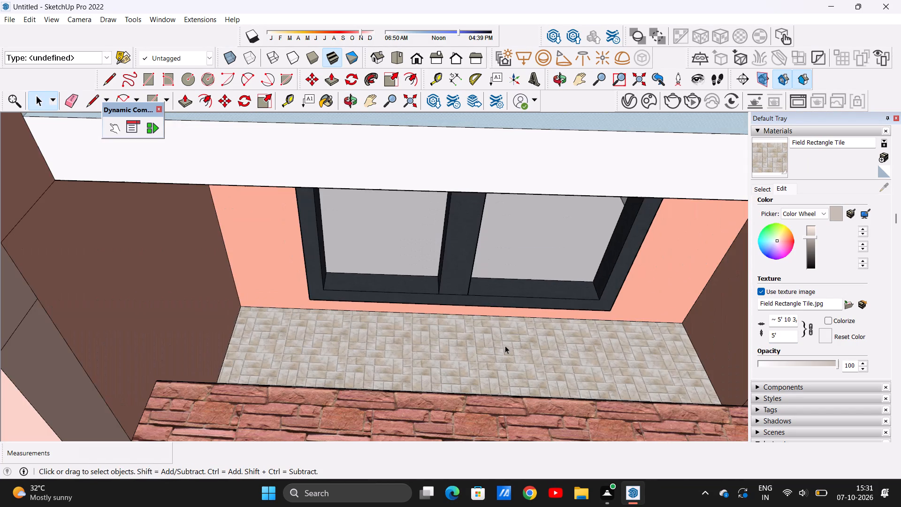
scroll(505, 346, "down", 1)
left_click(776, 159)
scroll(523, 292, "down", 4)
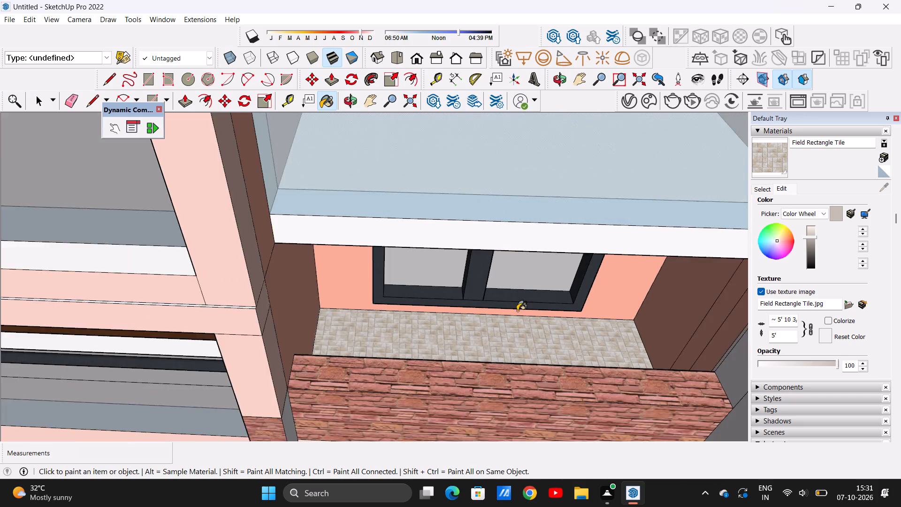
scroll(517, 311, "down", 5)
scroll(511, 326, "up", 1)
scroll(511, 326, "down", 10)
scroll(528, 286, "up", 20)
scroll(528, 286, "up", 3)
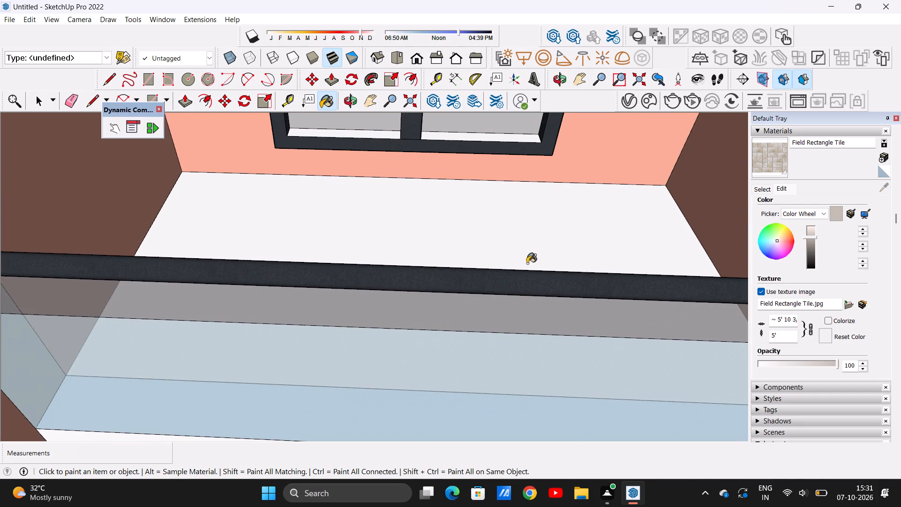
left_click(516, 247)
Paint the floors of the next brick-parapet and glass-railed balconies up the peach-walled column with Field Rectangle Tile.
scroll(487, 262, "down", 20)
scroll(487, 262, "down", 9)
scroll(494, 249, "up", 5)
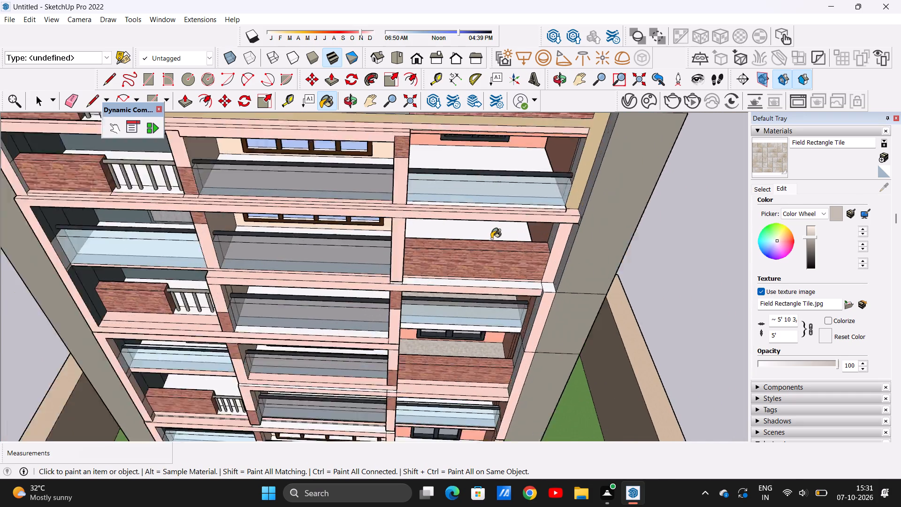
scroll(491, 238, "up", 16)
left_click(488, 236)
scroll(480, 247, "down", 17)
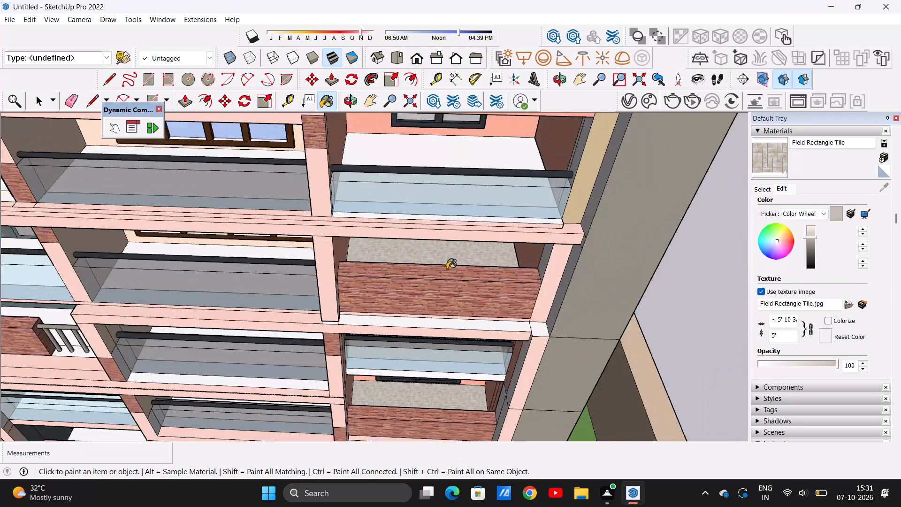
scroll(447, 269, "down", 5)
scroll(469, 181, "up", 13)
left_click(452, 206)
Paint the white top-storey floor behind the brick parapet and adjoining glass railing with Field Rectangle Tile.
scroll(432, 245, "down", 7)
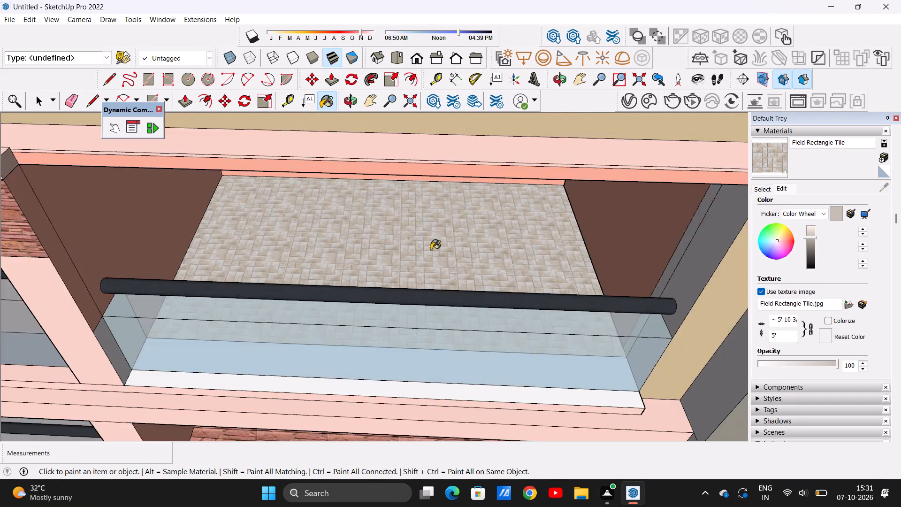
scroll(431, 250, "down", 13)
scroll(429, 212, "up", 8)
scroll(417, 230, "down", 5)
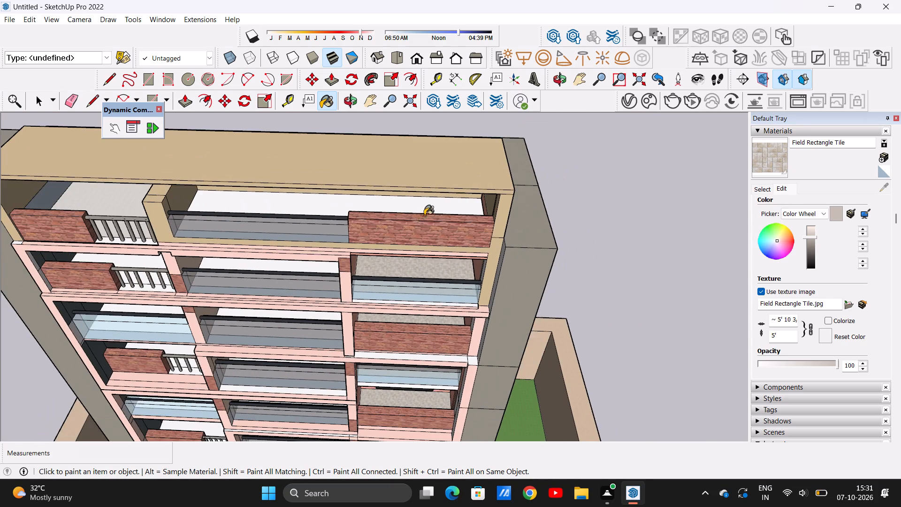
scroll(429, 212, "up", 8)
scroll(444, 205, "down", 1)
scroll(444, 205, "up", 5)
scroll(447, 204, "down", 1)
scroll(447, 204, "up", 6)
left_click(447, 204)
Paint the floor of the lowest glass-railed balcony in the peach-walled column with Field Rectangle Tile.
scroll(423, 214, "down", 10)
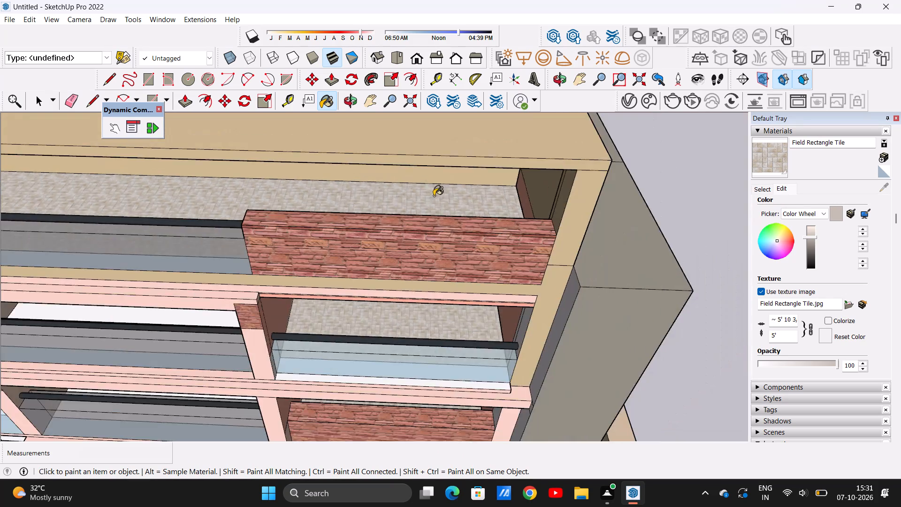
scroll(434, 196, "down", 16)
scroll(420, 350, "up", 5)
middle_click_drag(413, 350, 411, 348)
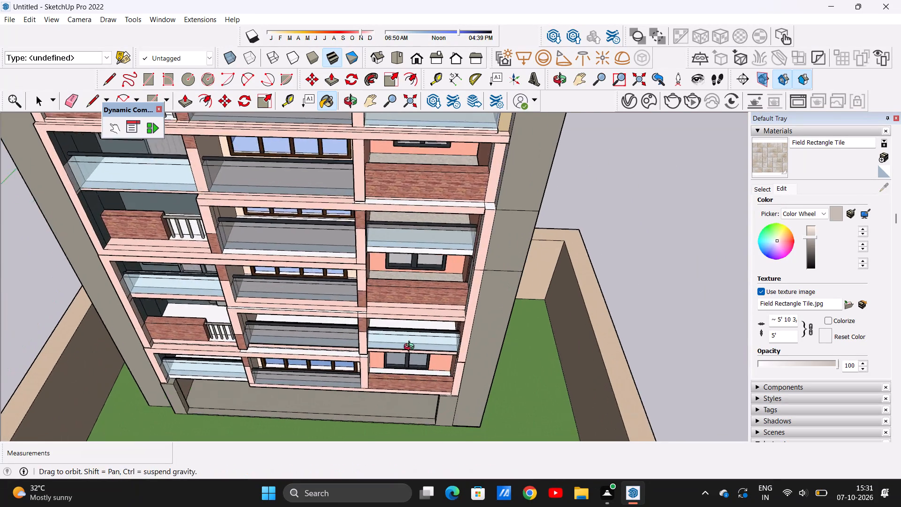
middle_click_drag(411, 348, 411, 334)
scroll(411, 334, "up", 17)
left_click(409, 325)
Paint the white floor of the lowest brick-parapet balcony in the peach-walled column with Field Rectangle Tile.
scroll(375, 270, "down", 8)
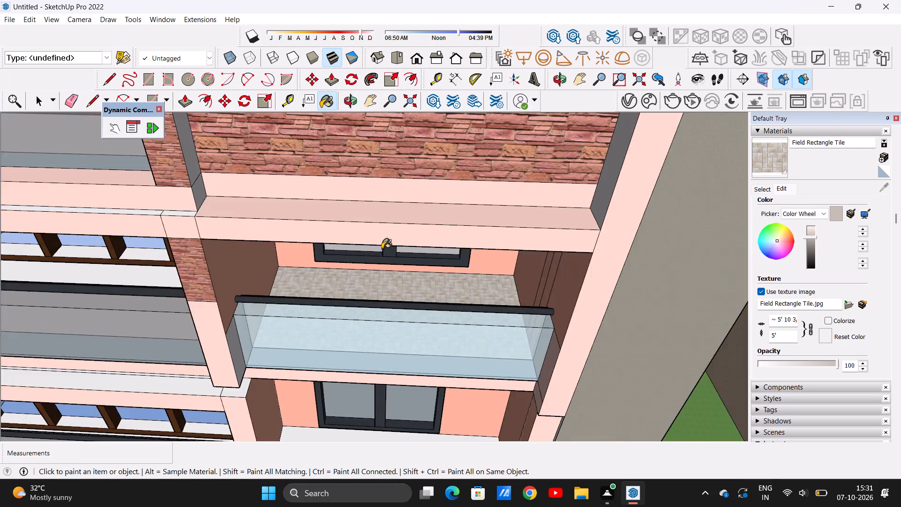
scroll(382, 249, "down", 9)
scroll(412, 354, "up", 16)
middle_click_drag(411, 323, 410, 359)
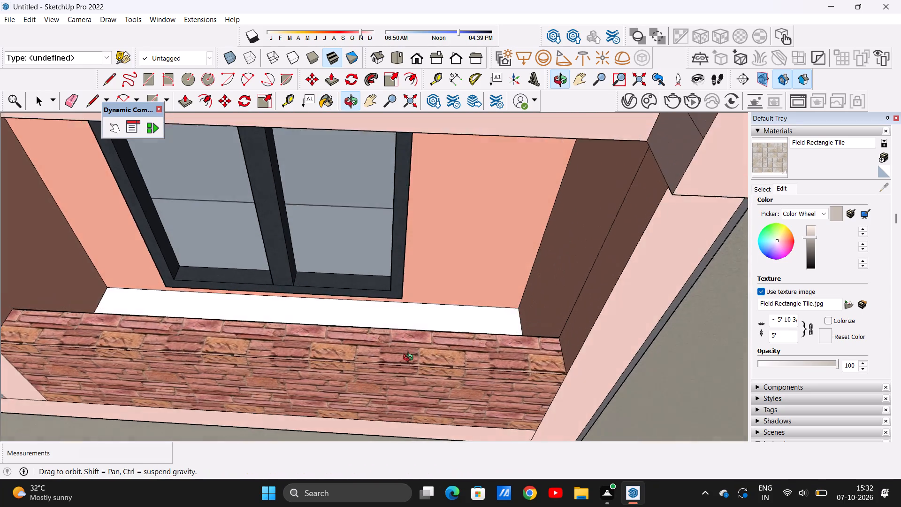
middle_click_drag(410, 359, 410, 372)
scroll(413, 307, "up", 12)
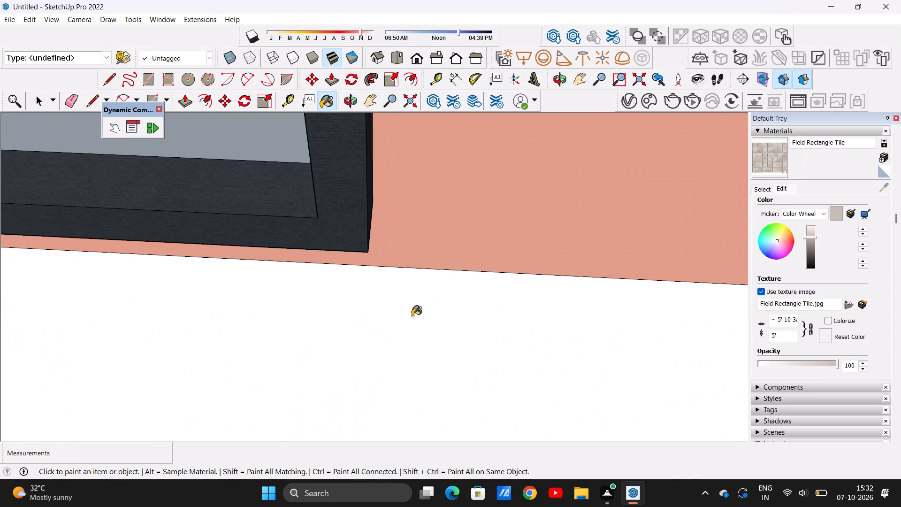
left_click(412, 316)
Inspect the front facade's balconies from above, including the cream-walled middle column, for floors still lacking tile.
scroll(415, 356, "down", 8)
scroll(417, 353, "up", 1)
scroll(417, 353, "down", 20)
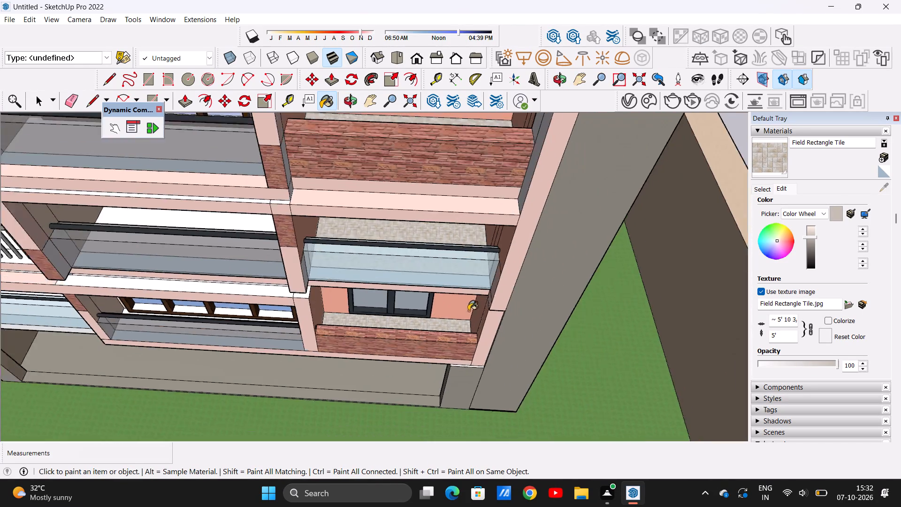
scroll(468, 311, "down", 17)
middle_click_drag(452, 292, 459, 264)
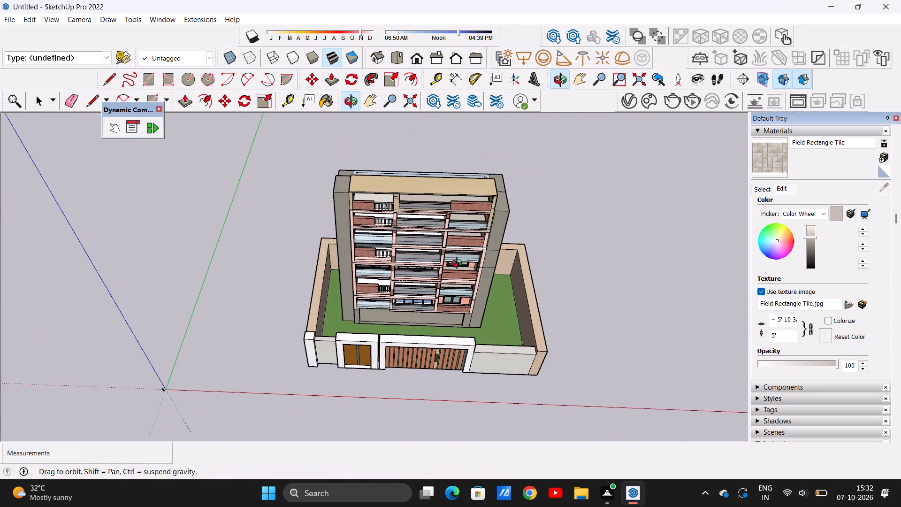
middle_click_drag(459, 264, 461, 256)
scroll(462, 226, "up", 11)
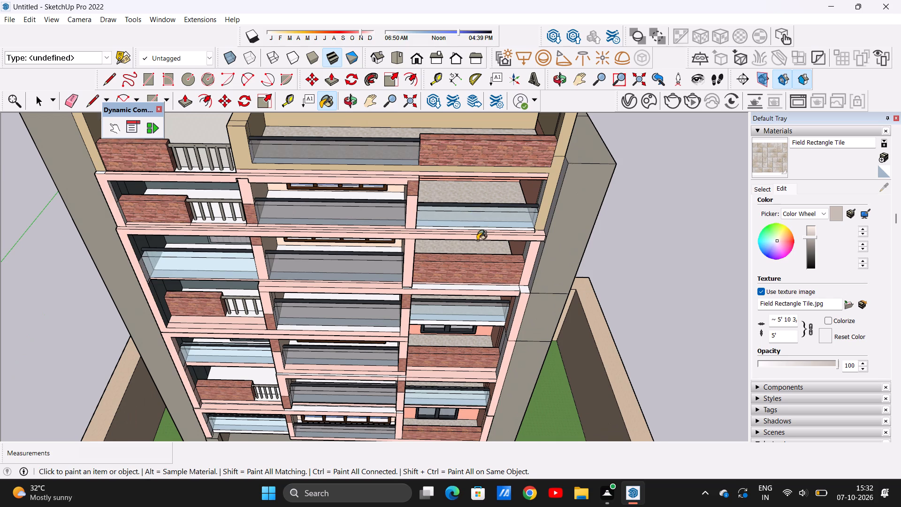
scroll(477, 240, "up", 1)
middle_click_drag(477, 240, 477, 213)
scroll(477, 212, "down", 4)
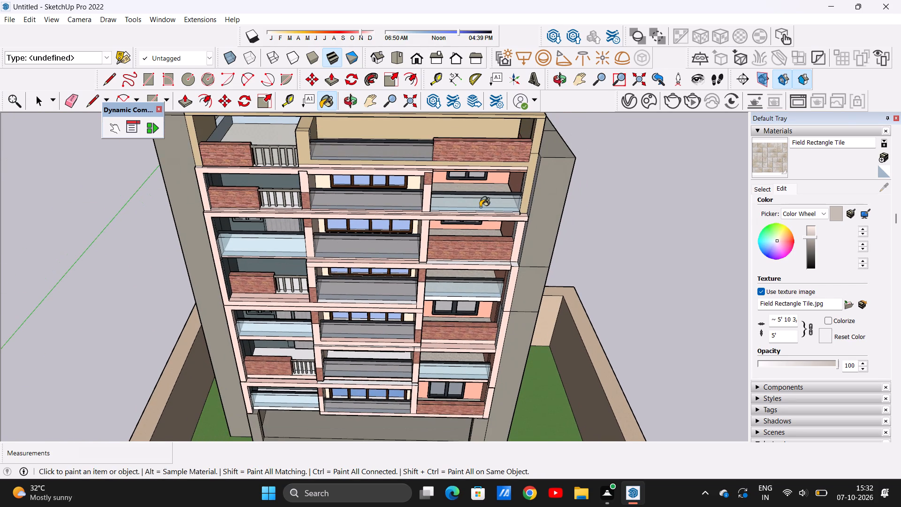
scroll(496, 242, "up", 13)
scroll(465, 239, "down", 16)
scroll(387, 172, "up", 12)
middle_click_drag(405, 208, 397, 227)
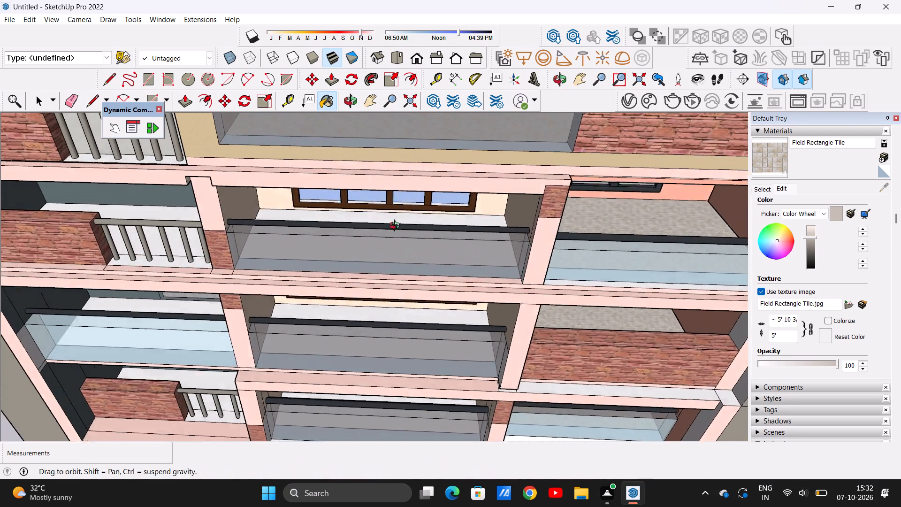
middle_click_drag(397, 227, 389, 237)
scroll(389, 237, "up", 4)
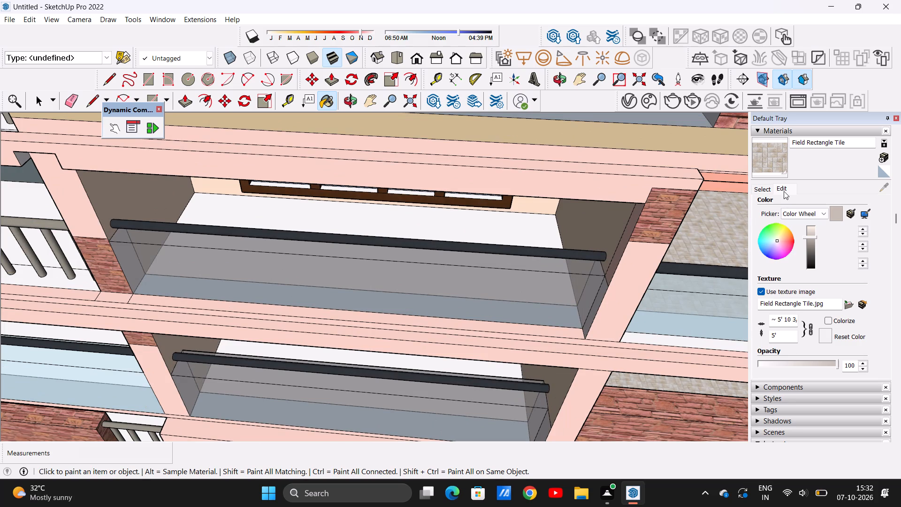
Paint the floor of the cream-walled middle column's highest pink-framed balcony with Marble Carrara Floor Tile.
left_click(761, 188)
scroll(808, 287, "down", 1)
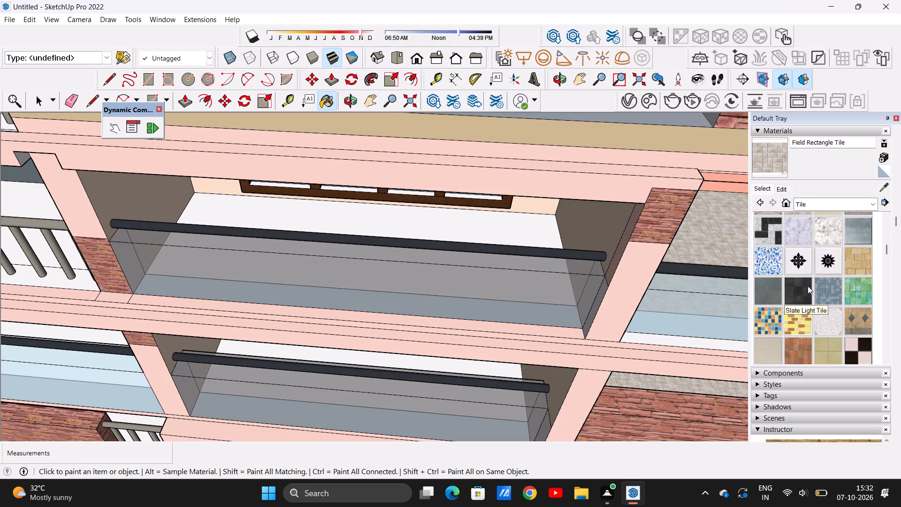
scroll(808, 285, "up", 1)
left_click(794, 287)
scroll(525, 288, "down", 4)
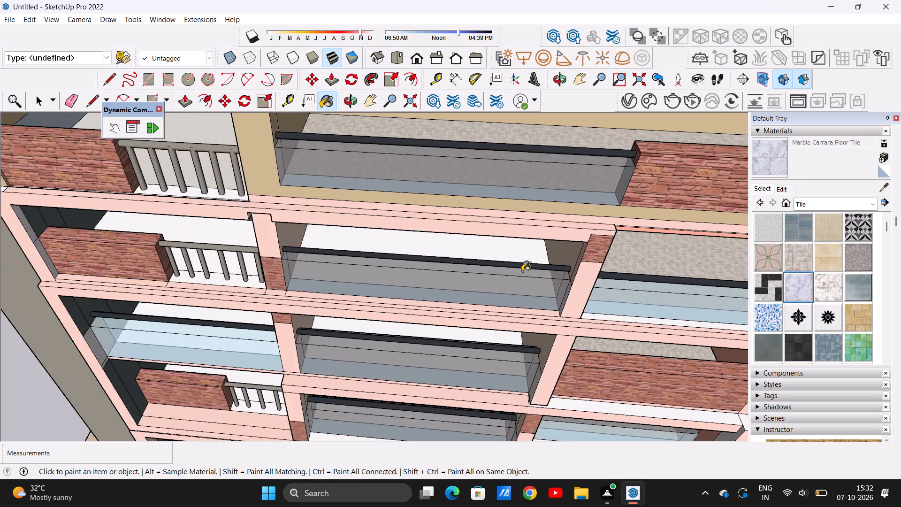
scroll(522, 271, "down", 6)
scroll(510, 272, "up", 18)
left_click(518, 220)
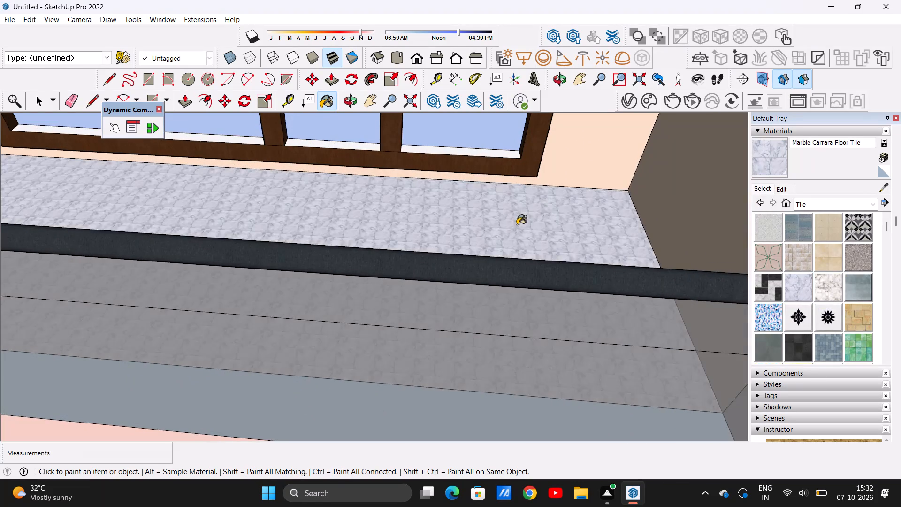
Set the Marble Carrara Floor Tile texture size to 5' by 5'.
middle_click_drag(517, 226, 516, 254)
middle_click_drag(516, 254, 535, 212)
scroll(536, 211, "down", 15)
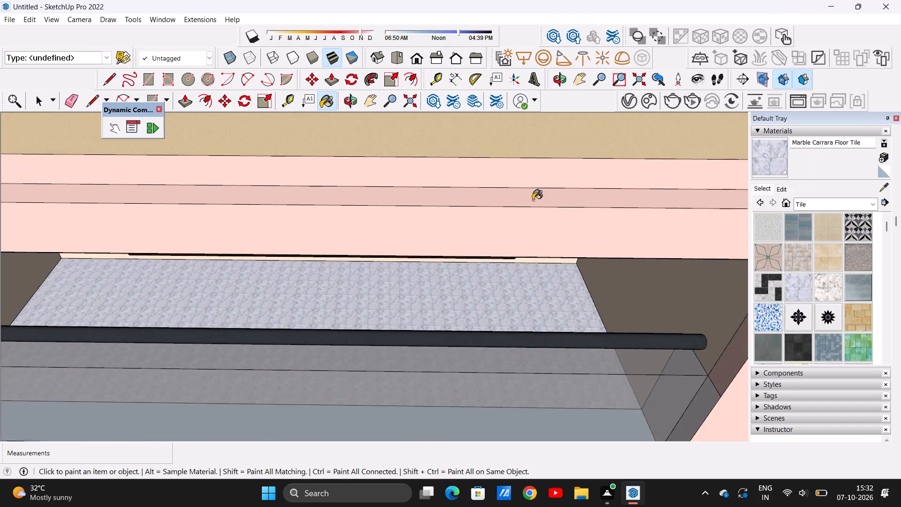
scroll(533, 200, "down", 5)
scroll(520, 301, "up", 14)
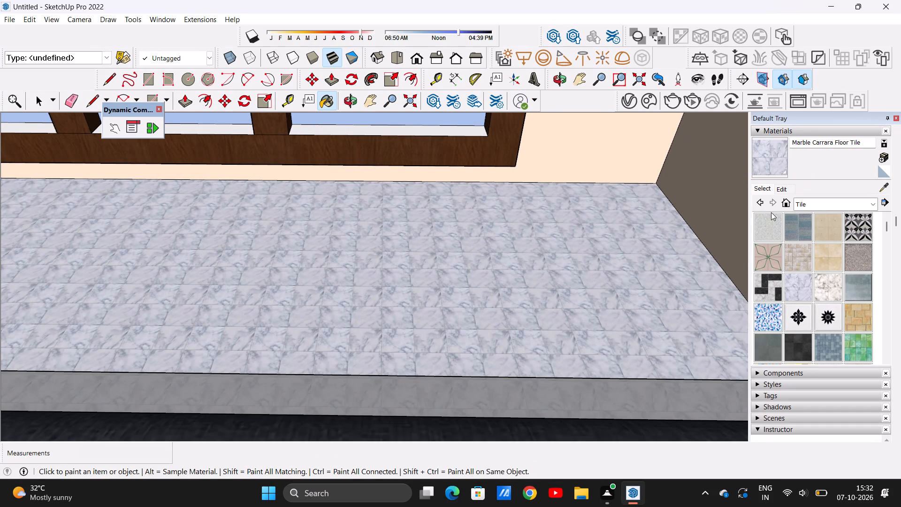
left_click(766, 189)
left_click(762, 188)
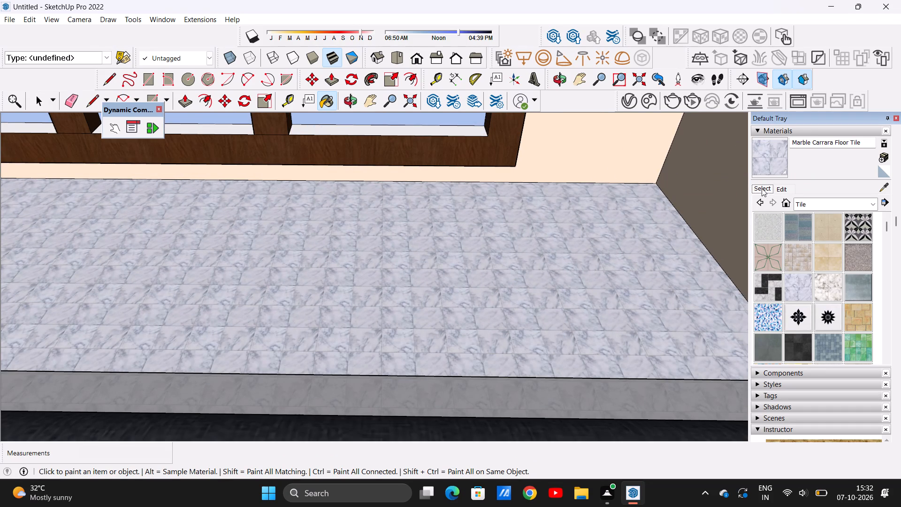
left_click(782, 189)
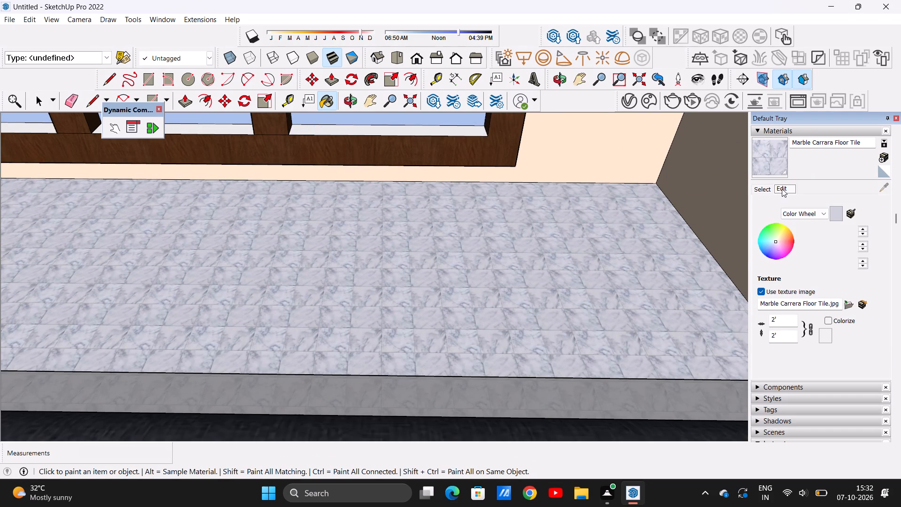
left_click(783, 337)
key("BackSpace")
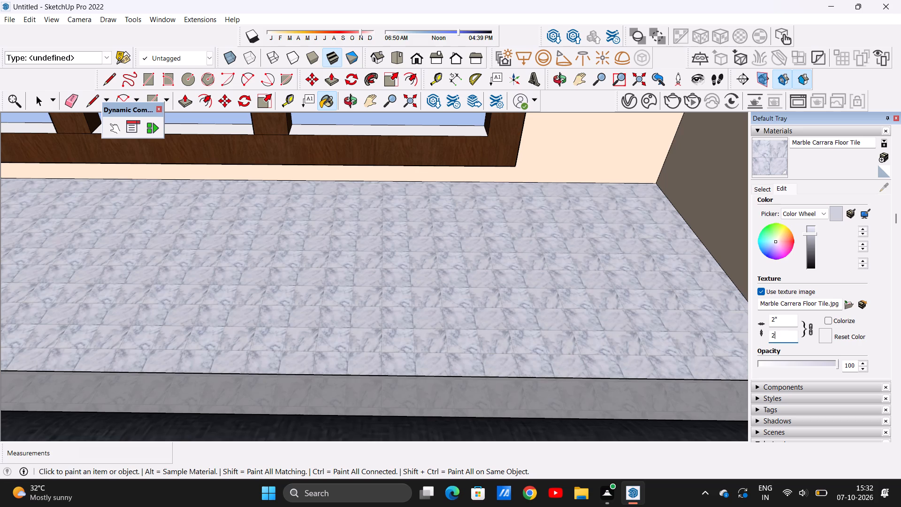
key("BackSpace")
key("BackSpace")
type("5'")
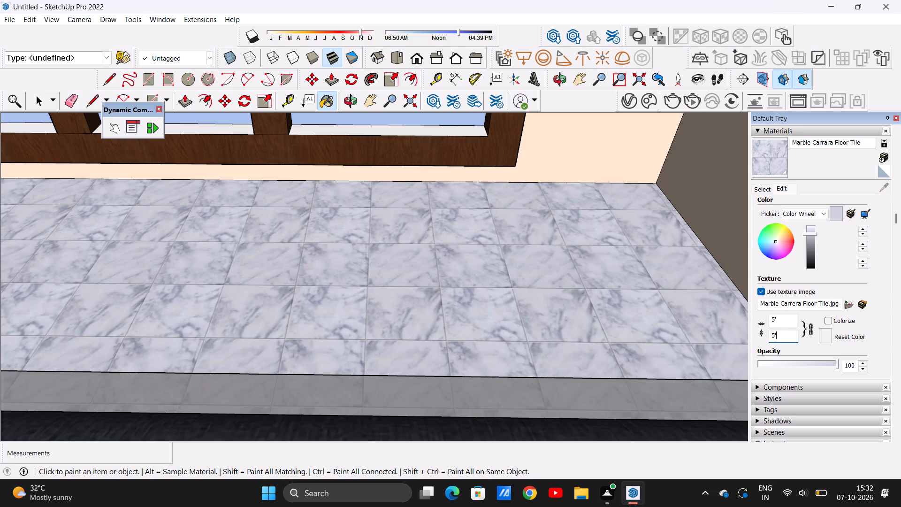
key("Return")
Paint the middle-column balcony floor one level below the marble-tiled one with Marble Carrara Floor Tile.
scroll(459, 279, "down", 20)
scroll(459, 279, "down", 8)
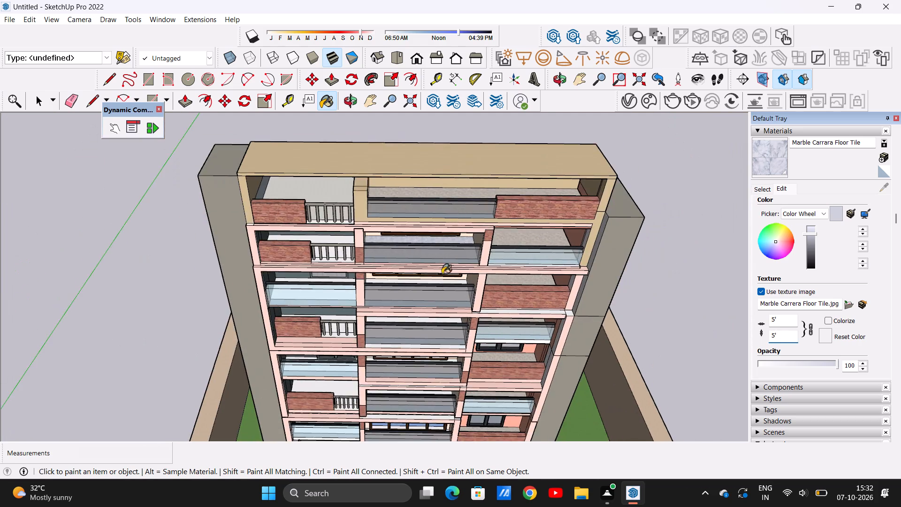
scroll(444, 301, "up", 19)
left_click(465, 250)
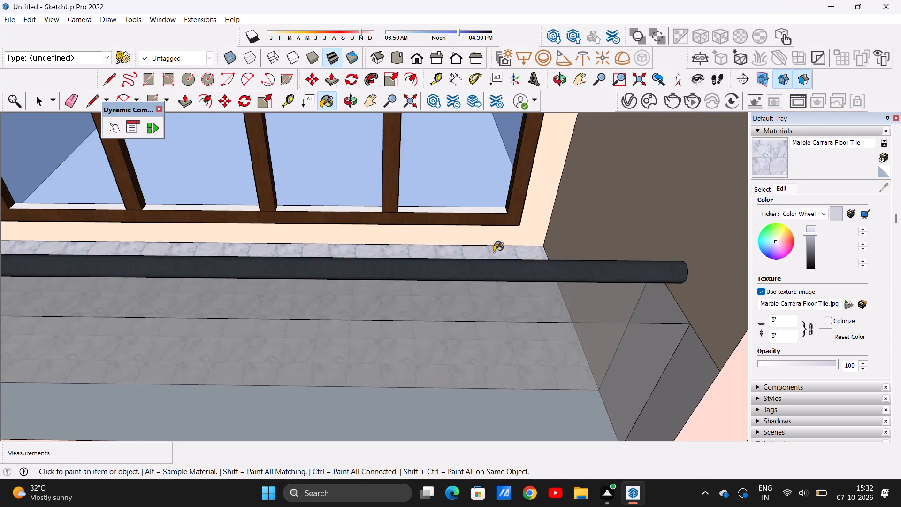
Paint the floor of the middle column's fourth glass-railed balcony from the bottom with Marble Carrara Floor Tile.
scroll(494, 252, "down", 20)
scroll(494, 252, "down", 2)
middle_click_drag(466, 259, 461, 306)
scroll(478, 289, "up", 10)
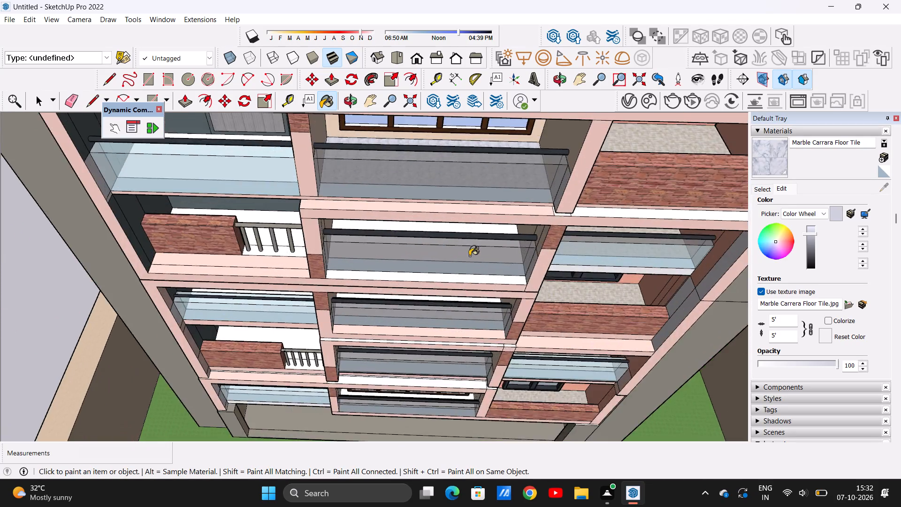
scroll(469, 256, "up", 12)
left_click(475, 183)
Paint the white floor of the middle column's third balcony from the bottom with Marble Carrara Floor Tile.
scroll(473, 258, "down", 6)
scroll(482, 237, "up", 1)
scroll(482, 237, "down", 4)
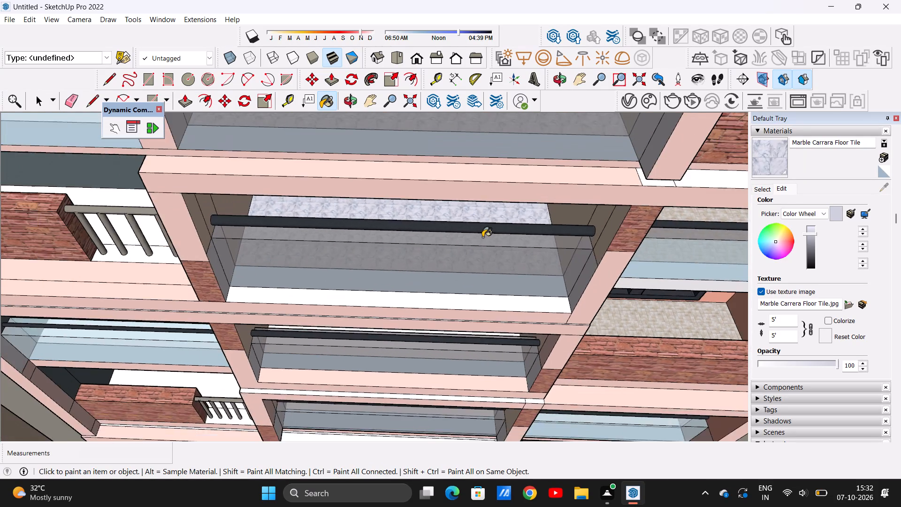
scroll(482, 237, "down", 14)
middle_click_drag(449, 304, 450, 237)
scroll(468, 305, "up", 5)
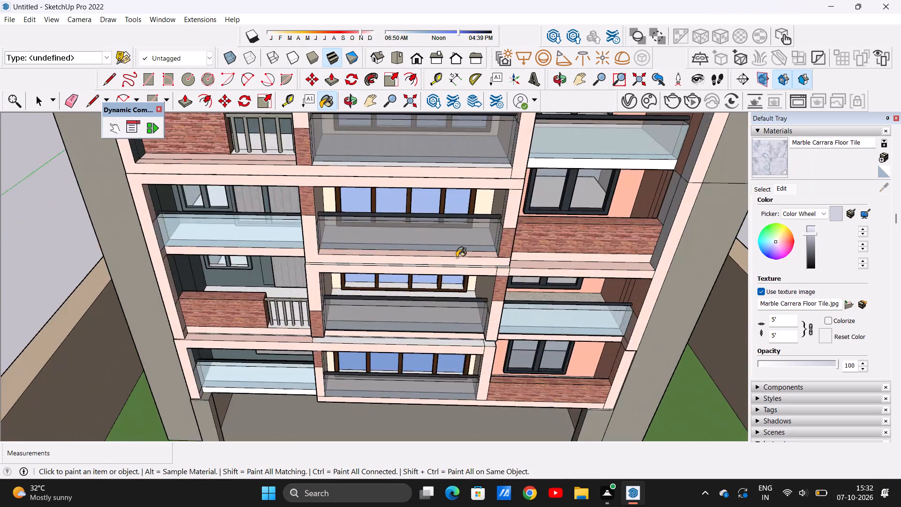
scroll(457, 257, "up", 5)
scroll(448, 227, "down", 1)
scroll(448, 227, "up", 12)
middle_click_drag(450, 198, 439, 269)
scroll(458, 266, "up", 6)
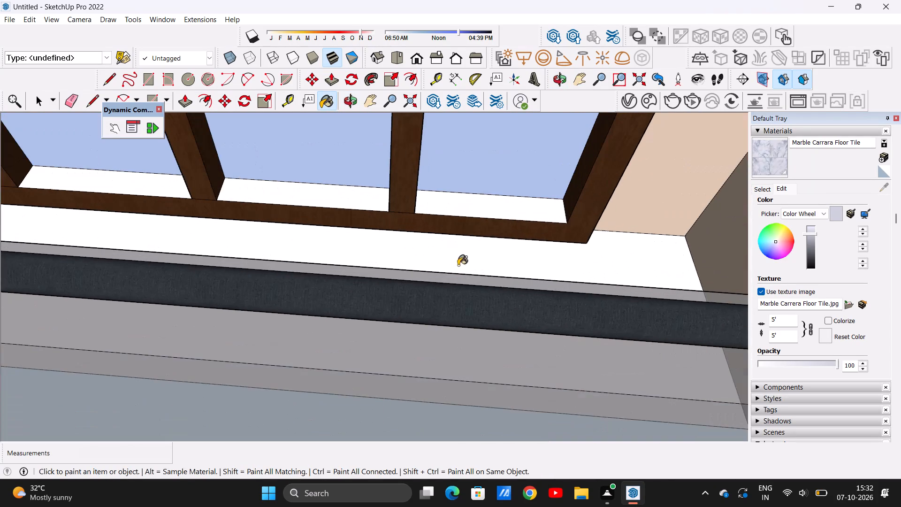
left_click(455, 255)
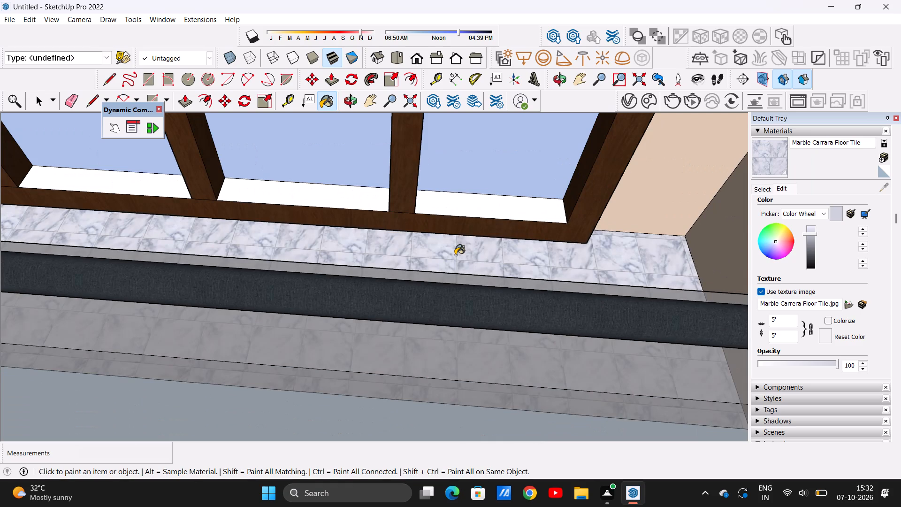
Paint the white floor of the middle column's second-lowest balcony with Marble Carrara Floor Tile.
scroll(455, 255, "down", 5)
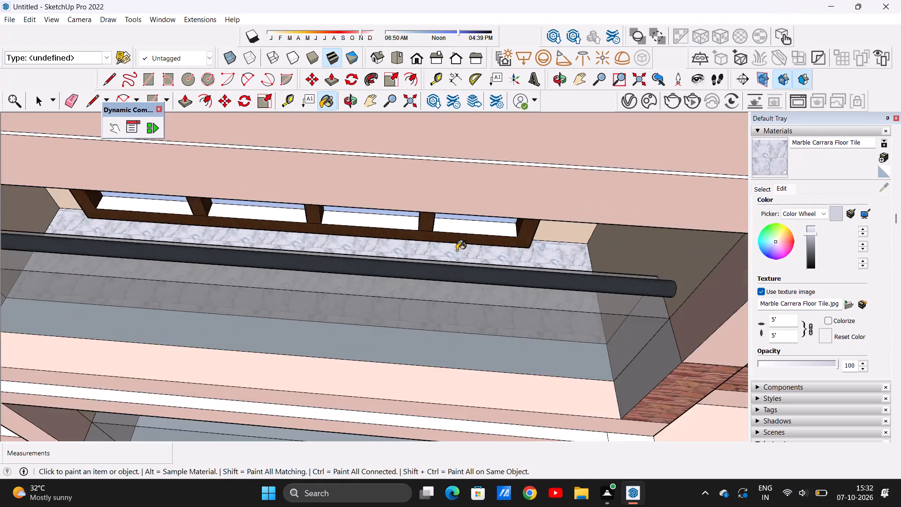
scroll(457, 250, "down", 20)
scroll(457, 250, "down", 3)
scroll(460, 309, "up", 6)
scroll(468, 221, "up", 8)
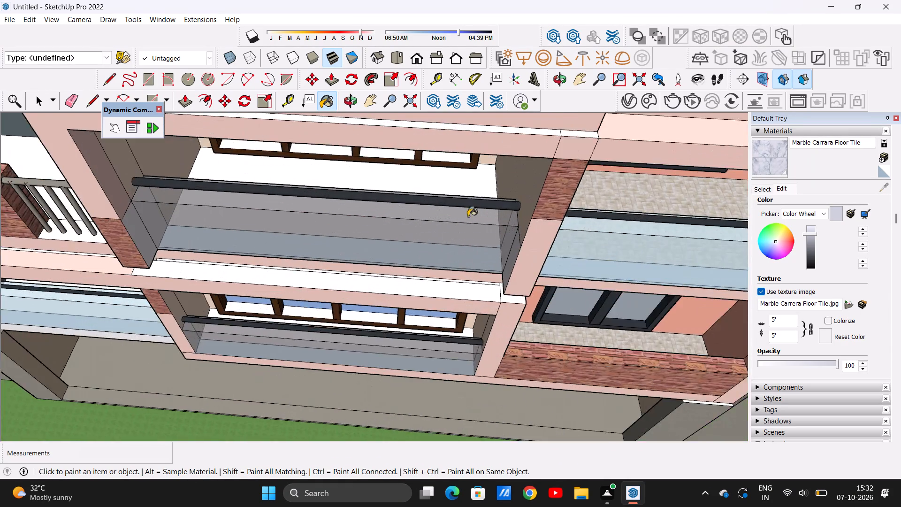
scroll(468, 216, "up", 4)
left_click(465, 180)
Paint the white floor of the middle column's lowest balcony with Marble Carrara Floor Tile.
scroll(452, 226, "down", 5)
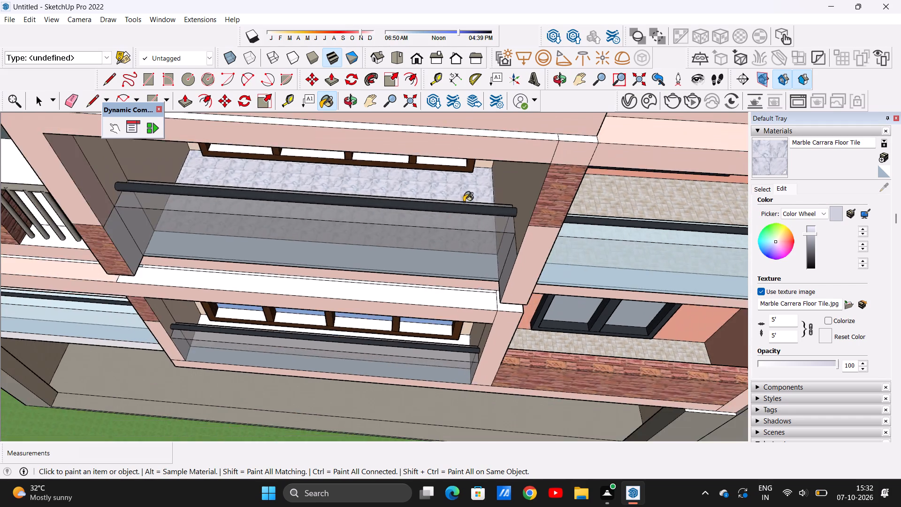
scroll(464, 202, "down", 8)
scroll(461, 288, "up", 20)
scroll(461, 288, "up", 1)
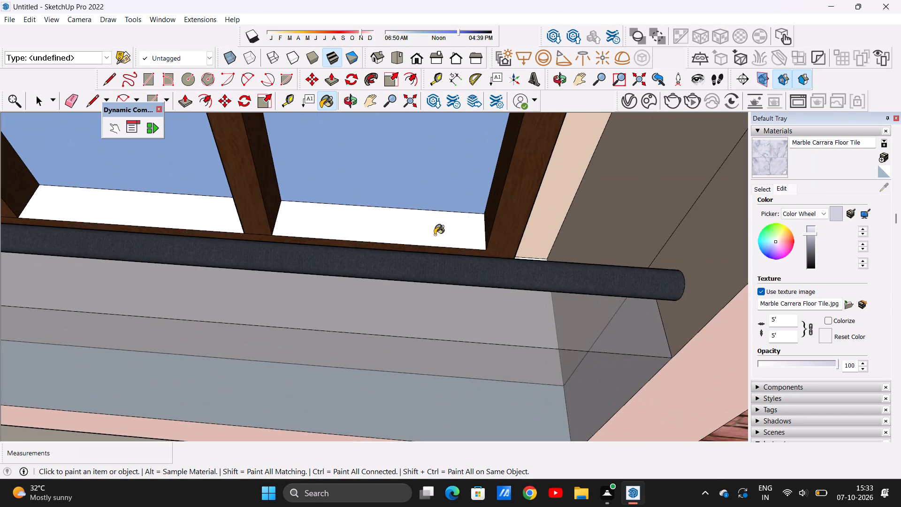
scroll(437, 238, "down", 4)
middle_click_drag(454, 217, 447, 262)
scroll(512, 252, "up", 4)
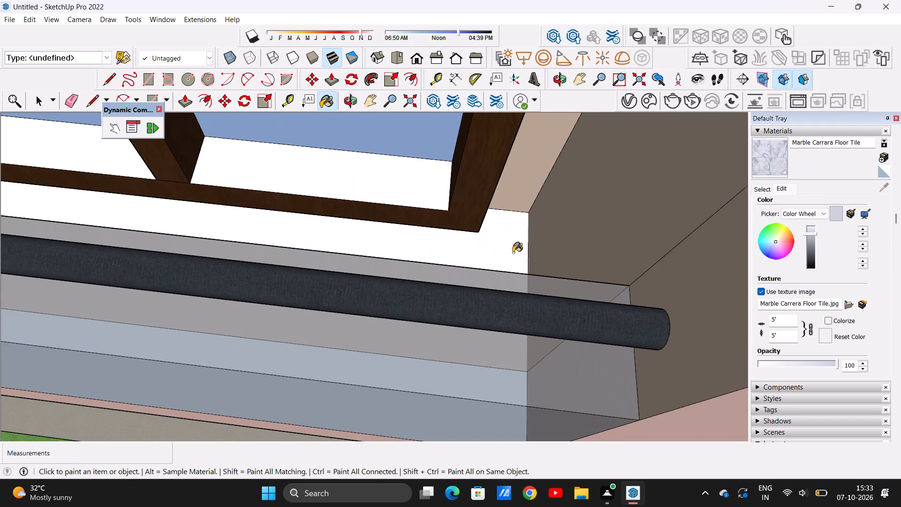
scroll(513, 253, "up", 1)
left_click(508, 250)
scroll(472, 275, "down", 19)
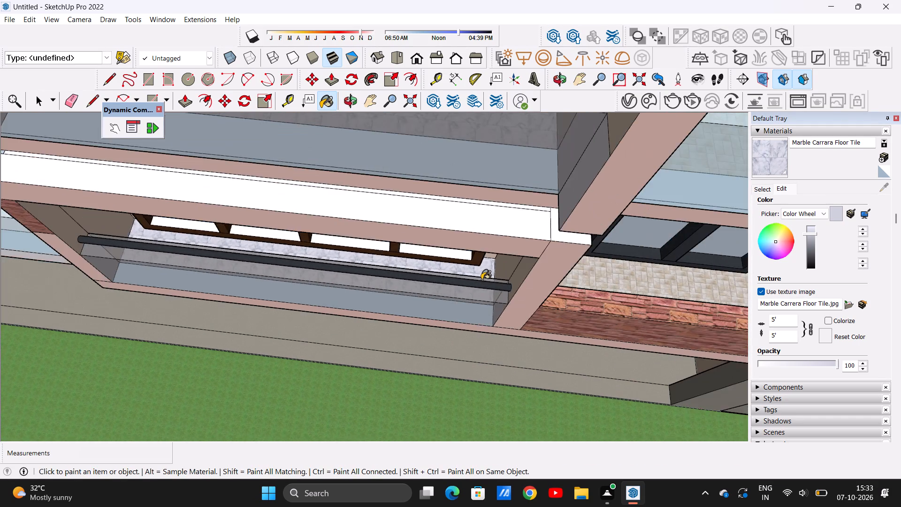
scroll(481, 280, "down", 14)
scroll(487, 256, "up", 1)
scroll(486, 254, "down", 1)
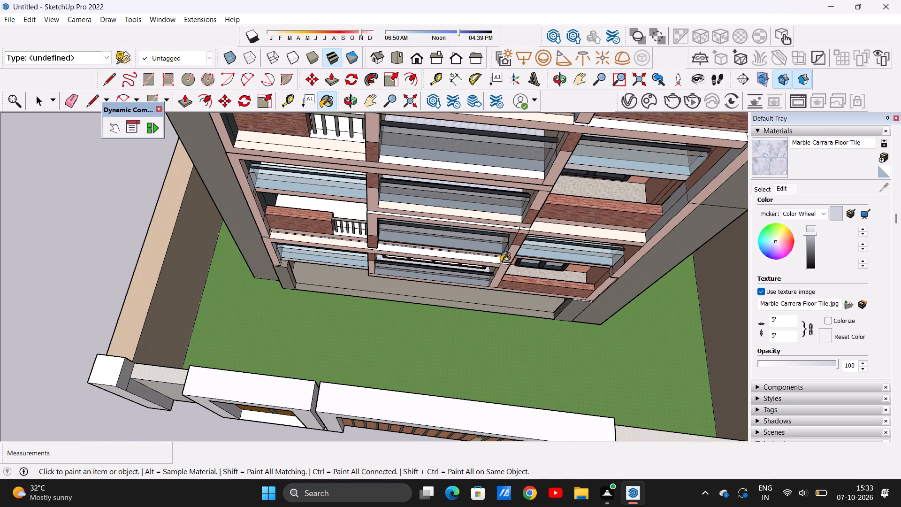
scroll(501, 262, "up", 3)
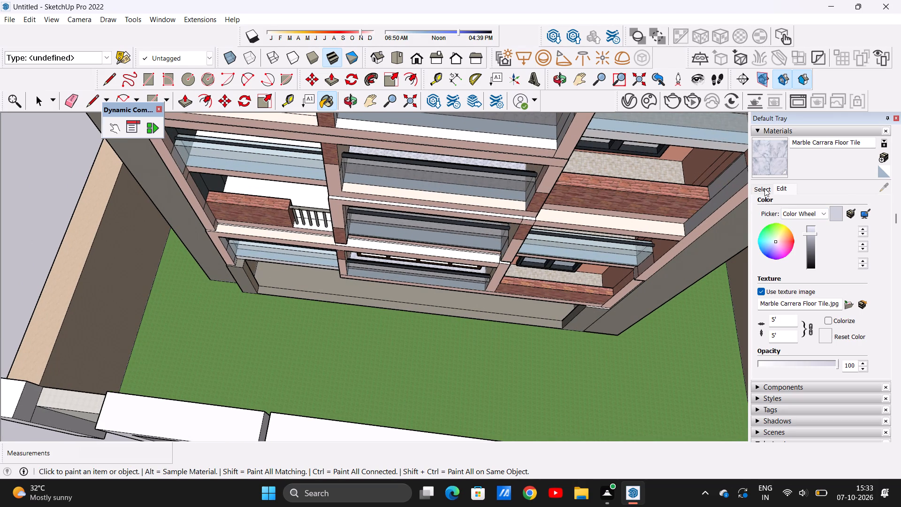
Paint the floor of the grey-walled column's highest pink-framed balcony, behind the brick parapet and post railing, with Field Square Tile.
left_click(764, 188)
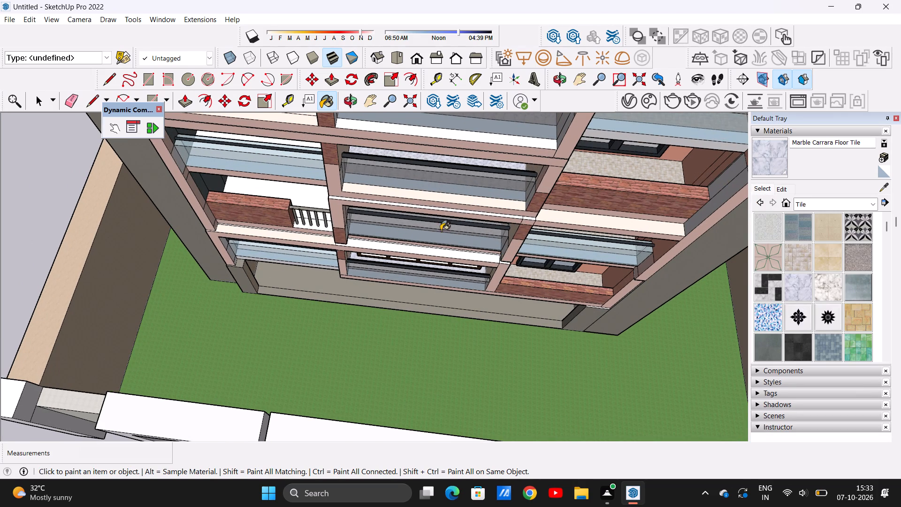
scroll(471, 254, "down", 12)
scroll(422, 255, "down", 3)
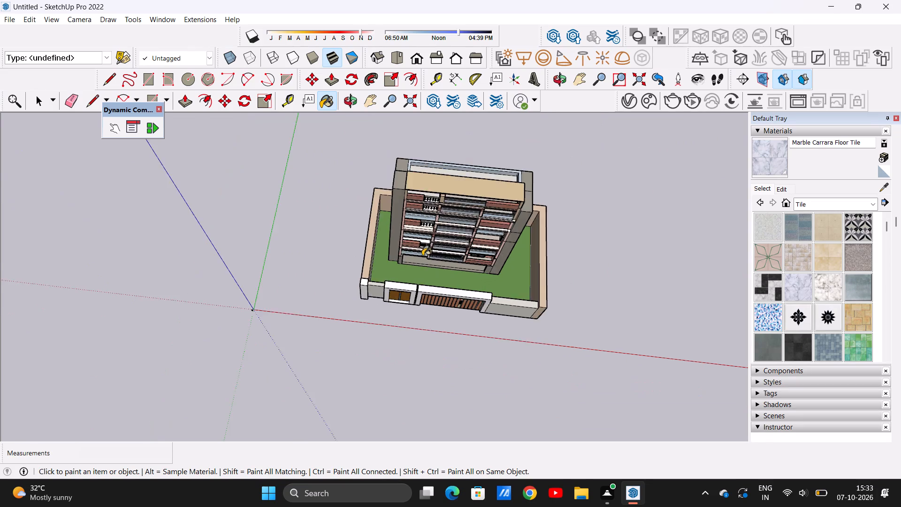
scroll(422, 256, "down", 4)
scroll(438, 222, "up", 20)
scroll(438, 222, "up", 3)
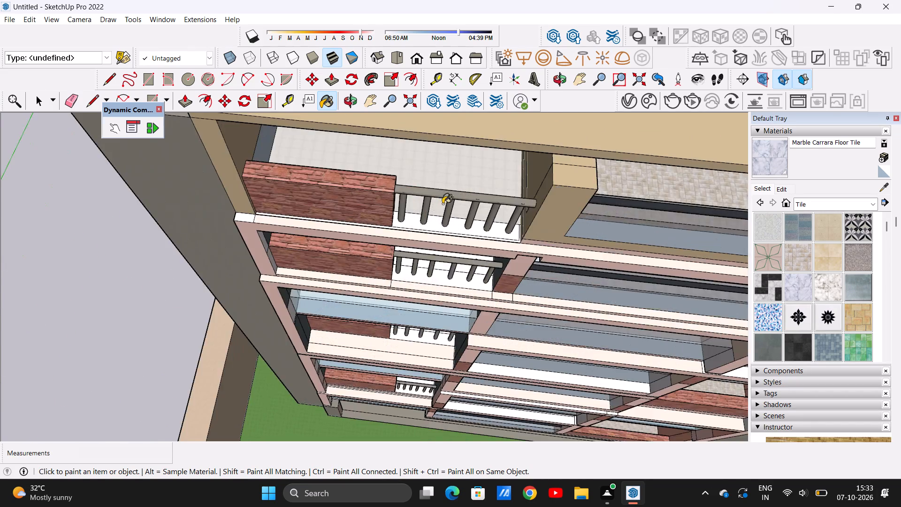
scroll(443, 204, "up", 4)
scroll(443, 205, "down", 1)
scroll(443, 205, "up", 9)
middle_click_drag(457, 229, 462, 193)
scroll(437, 232, "down", 14)
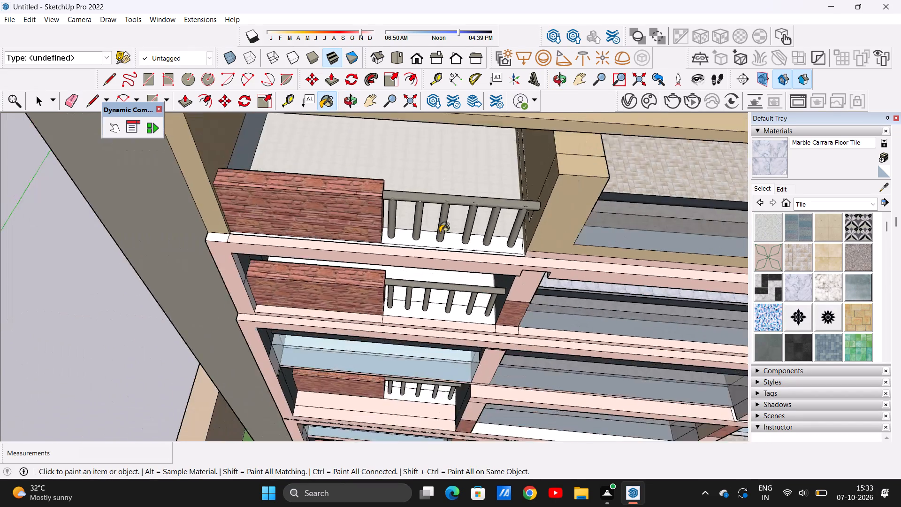
scroll(440, 232, "down", 6)
scroll(460, 206, "up", 5)
middle_click_drag(455, 213, 460, 143)
middle_click_drag(440, 238, 399, 232)
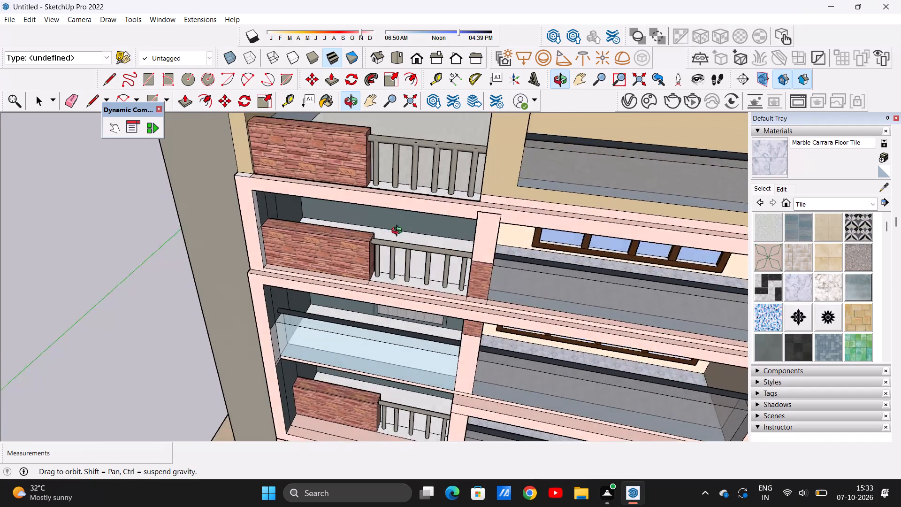
middle_click_drag(399, 232, 415, 249)
scroll(432, 246, "up", 5)
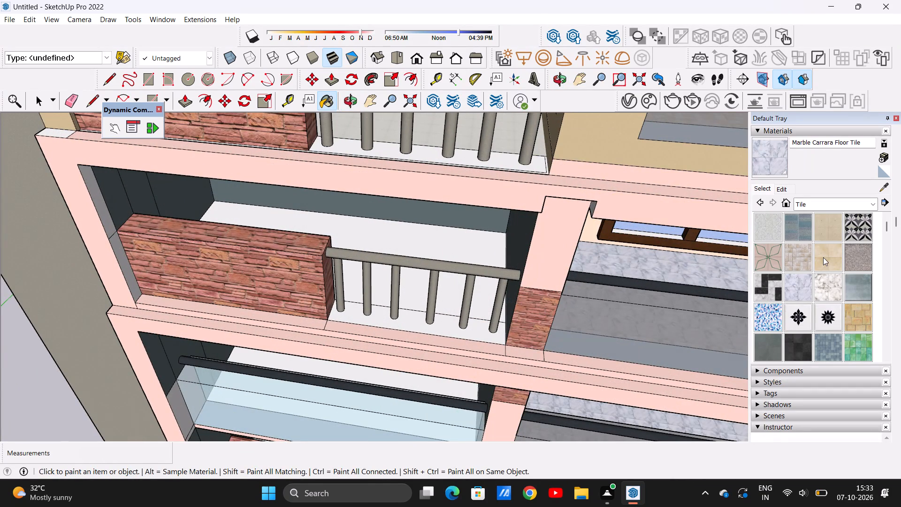
left_click(822, 257)
scroll(374, 235, "up", 6)
left_click(389, 235)
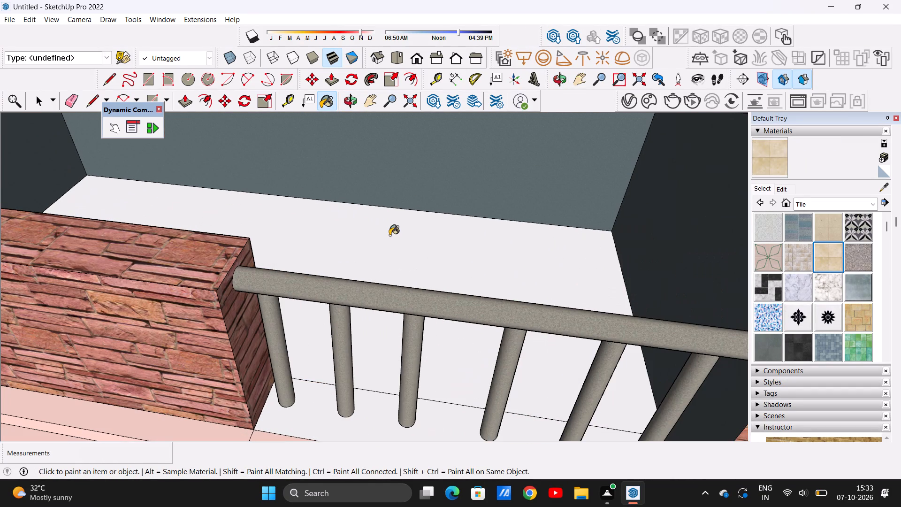
Set the Field Square Tile texture size to 5'.
scroll(520, 253, "down", 17)
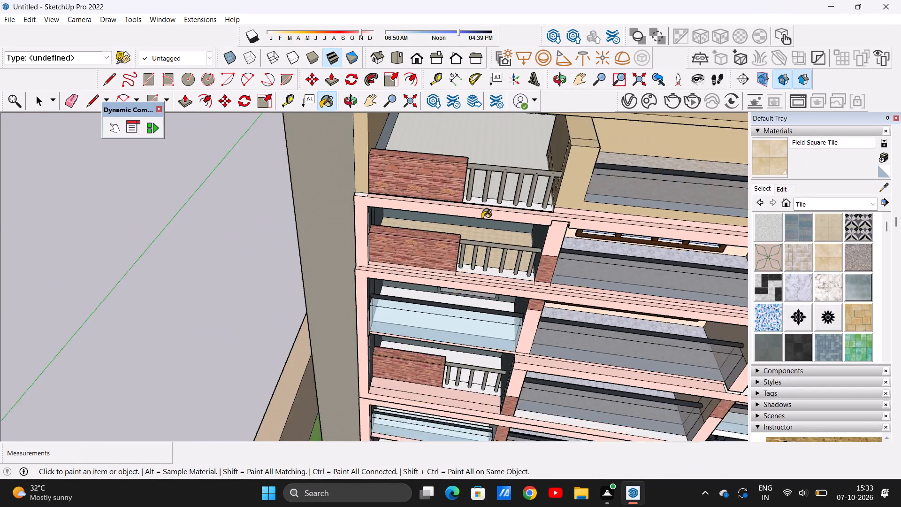
scroll(520, 243, "up", 14)
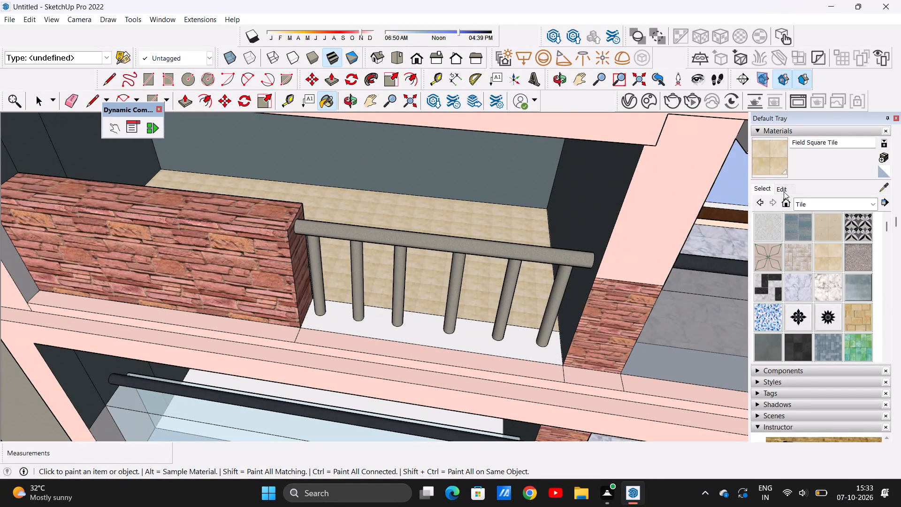
left_click(784, 192)
left_click(779, 336)
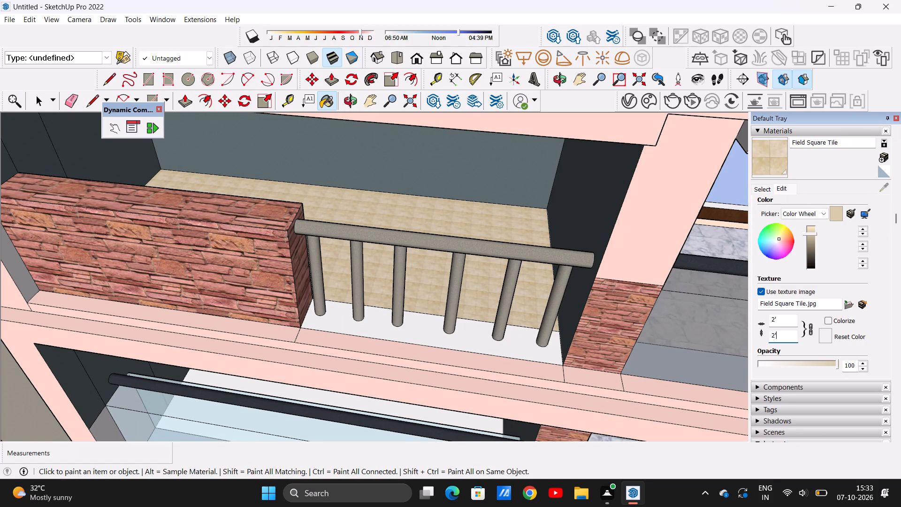
key("BackSpace")
key("BackSpace")
type("5'")
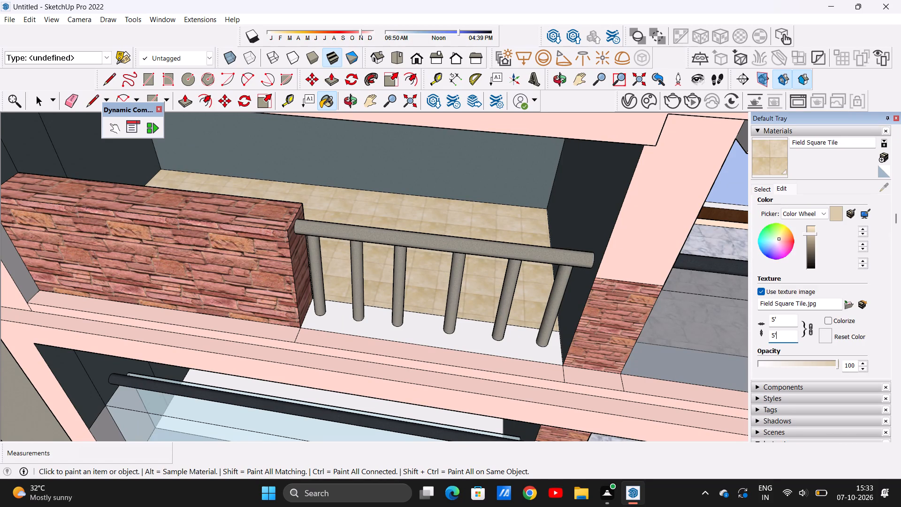
key("Return")
Paint the floor of the grey-walled column's highest glass-railed balcony with Field Square Tile.
scroll(455, 243, "down", 13)
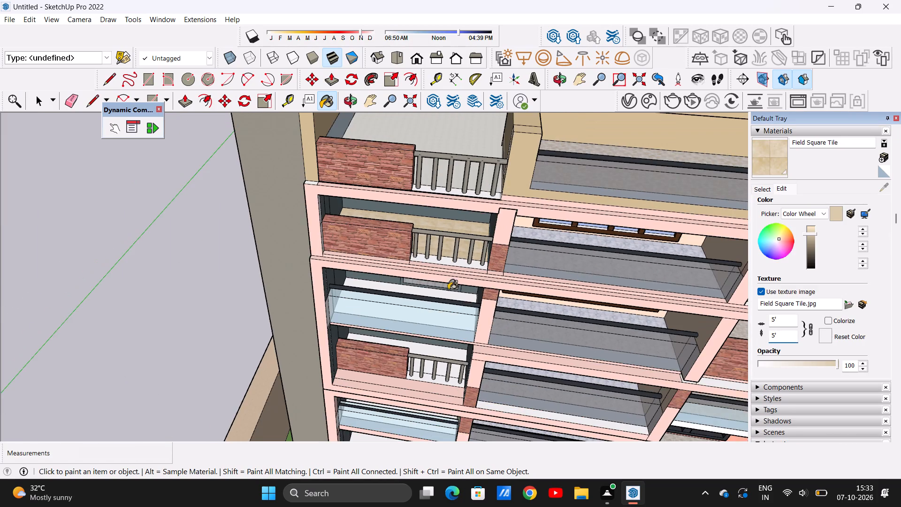
scroll(450, 300, "up", 17)
left_click(449, 286)
Paint the white front floor strip of the grey-walled column's highest pink-framed balcony with Field Square Tile.
scroll(442, 295, "down", 11)
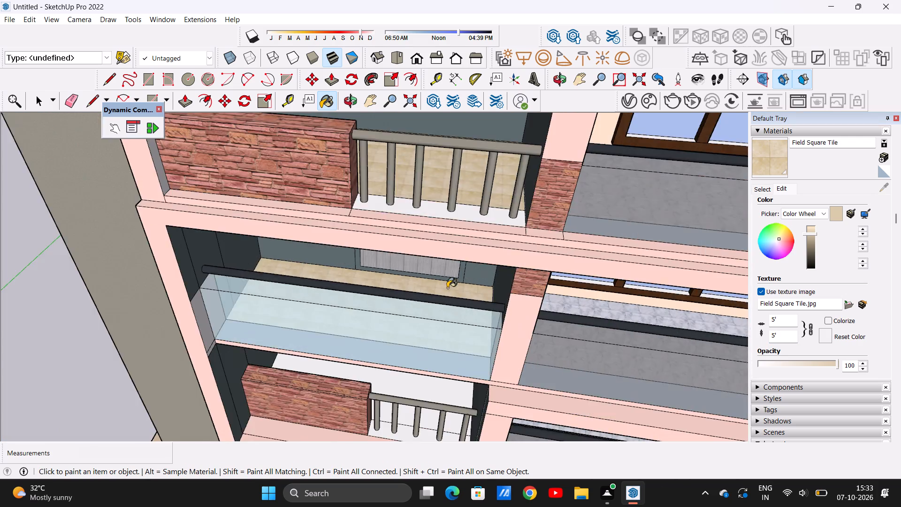
scroll(447, 288, "down", 5)
scroll(457, 253, "up", 12)
left_click(457, 242)
Paint the white front floor strip under the post railing of the tan-framed top-floor balcony with Field Square Tile.
scroll(453, 244, "down", 11)
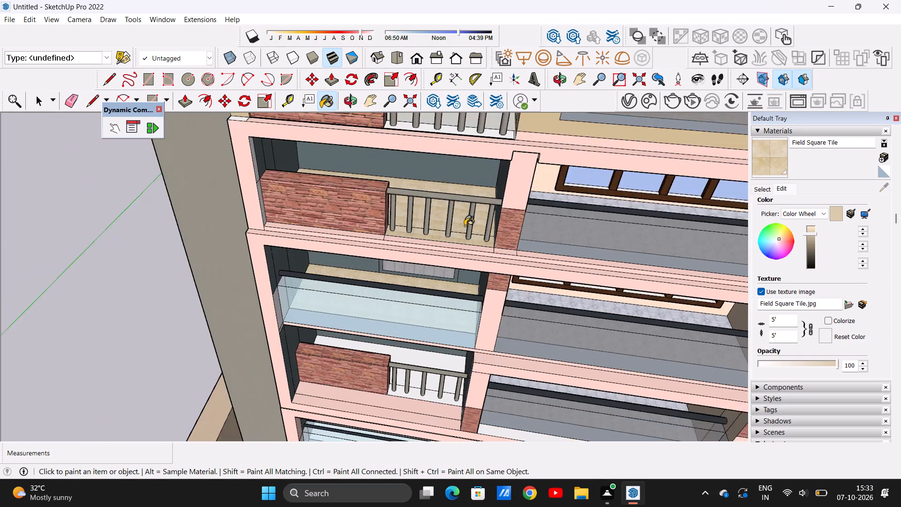
scroll(465, 226, "down", 11)
scroll(450, 191, "up", 18)
left_click(449, 207)
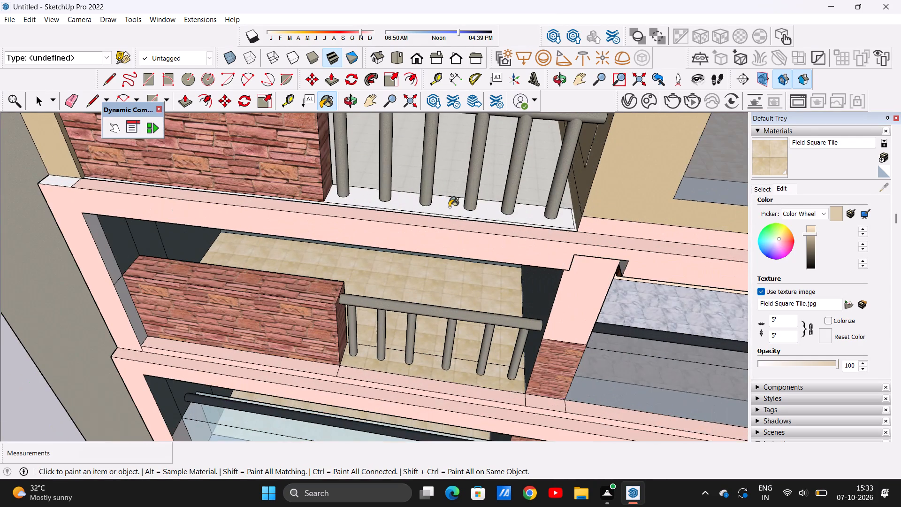
Paint the floor and front strip of the grey-walled column's third pink-framed balcony from the top with Field Square Tile.
scroll(429, 213, "down", 19)
scroll(437, 271, "up", 16)
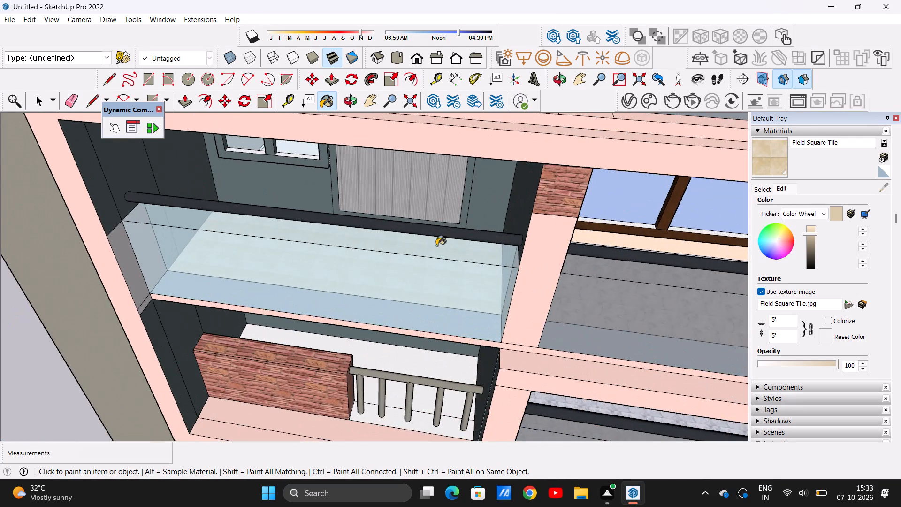
scroll(438, 228, "up", 1)
middle_click_drag(438, 228, 454, 207)
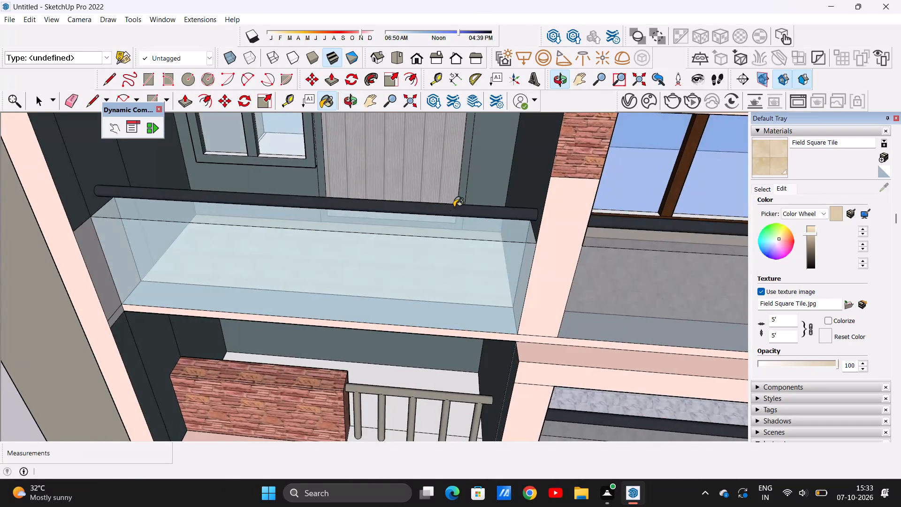
scroll(410, 253, "down", 11)
scroll(405, 324, "up", 17)
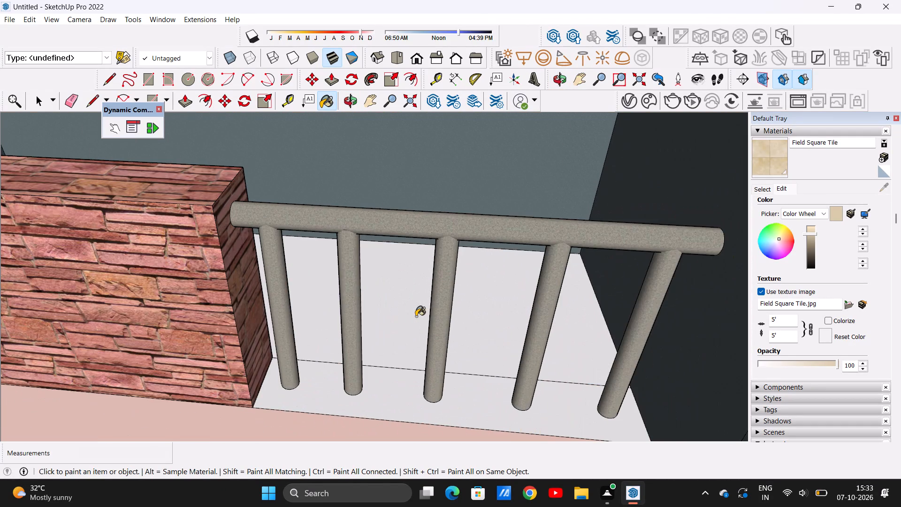
left_click(405, 316)
left_click(405, 398)
Paint the floor of the grey-walled column's middle glass-railed balcony, third balcony from the bottom, with Field Square Tile.
scroll(413, 304, "down", 18)
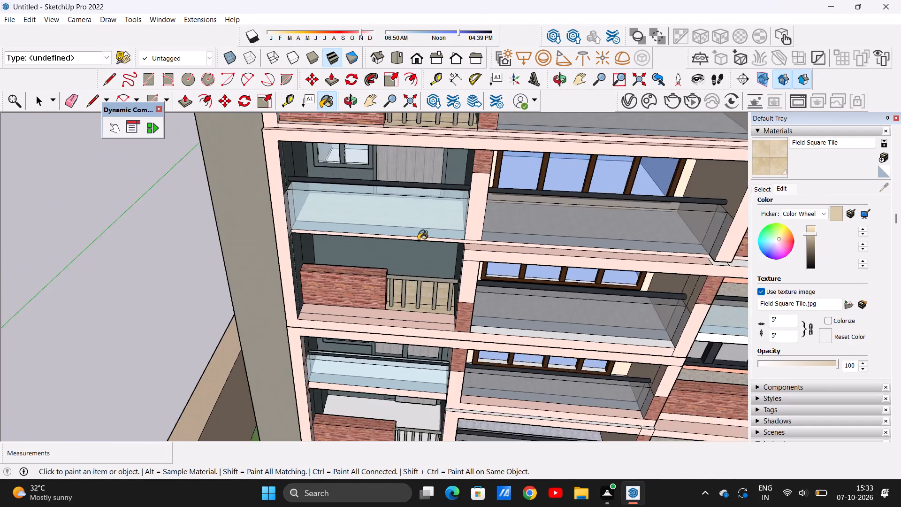
scroll(418, 240, "down", 5)
scroll(407, 385, "up", 6)
scroll(426, 282, "up", 6)
middle_click_drag(428, 263, 419, 290)
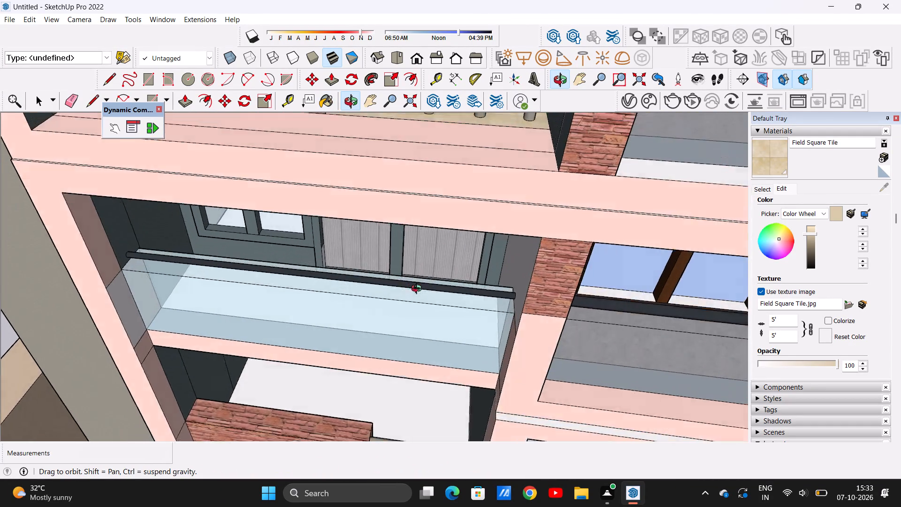
middle_click_drag(419, 290, 410, 323)
scroll(414, 291, "up", 12)
left_click(402, 300)
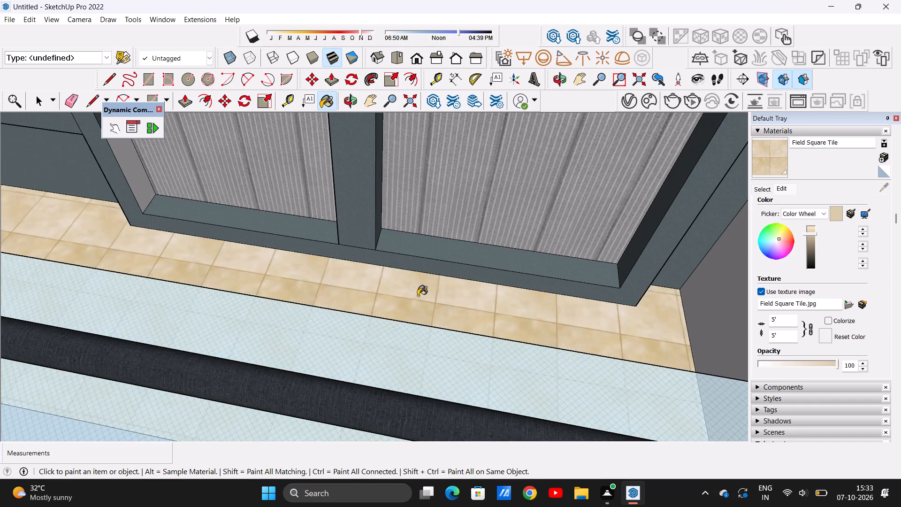
Paint the front strip and floor of the grey-walled column's second-lowest balcony, behind the brick parapet, with Field Square Tile.
scroll(418, 296, "down", 20)
scroll(418, 296, "down", 4)
scroll(420, 372, "up", 11)
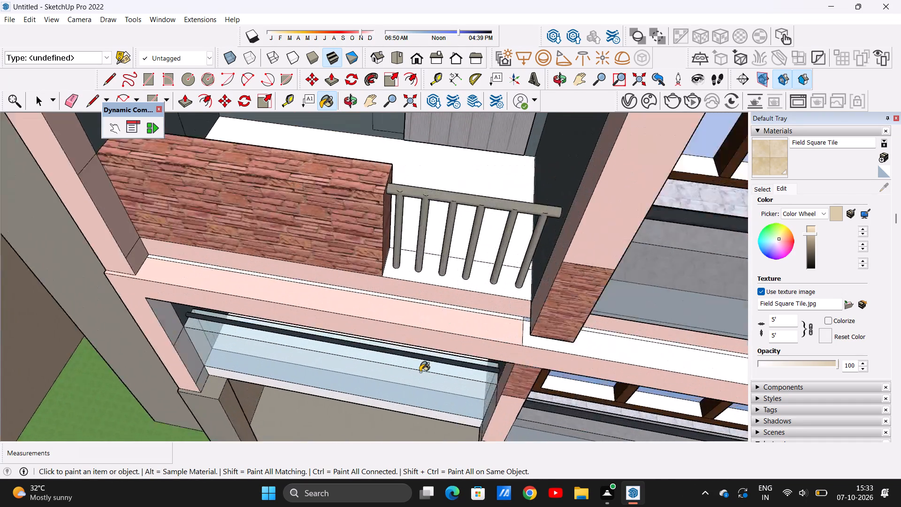
scroll(420, 372, "up", 4)
left_click(475, 218)
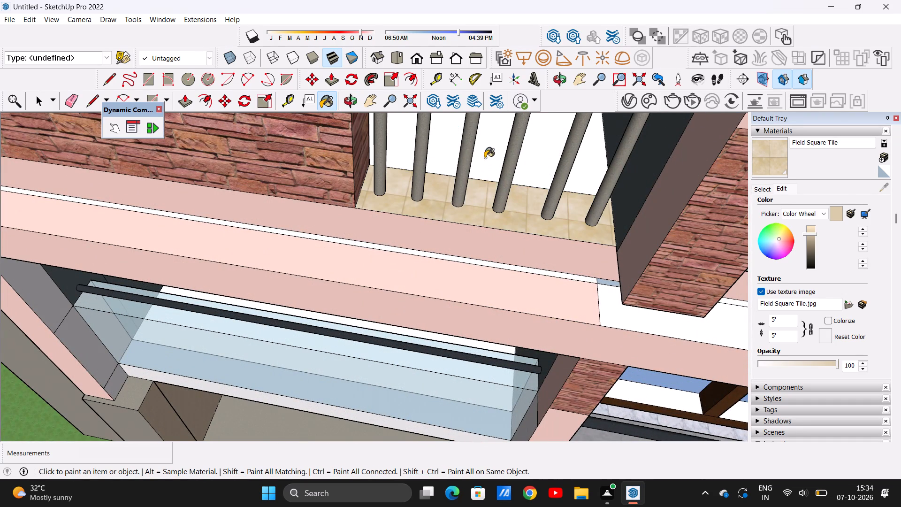
left_click(485, 158)
Paint the floor of the grey-walled column's lowest glass-railed balcony with Field Square Tile.
scroll(407, 247, "down", 14)
scroll(408, 331, "up", 6)
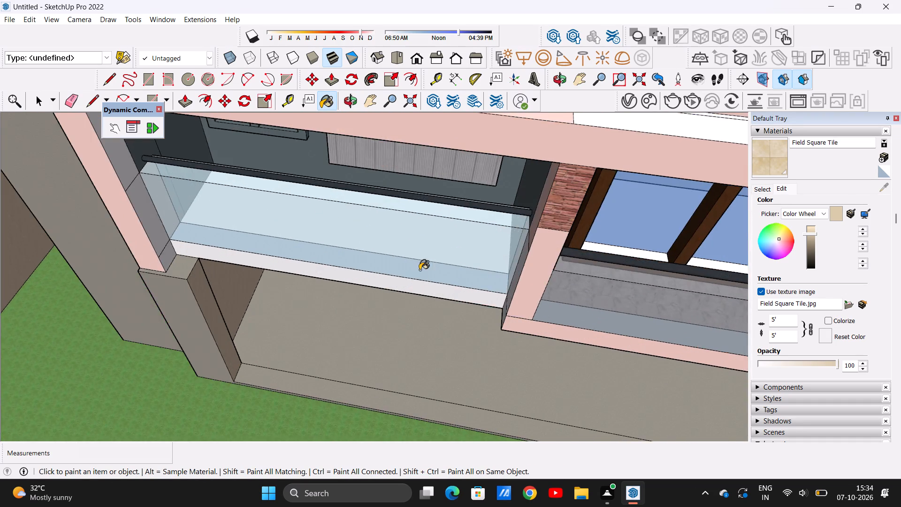
scroll(427, 246, "up", 5)
scroll(399, 300, "down", 9)
scroll(426, 249, "up", 8)
middle_click_drag(423, 235, 420, 253)
scroll(420, 253, "up", 5)
left_click(424, 241)
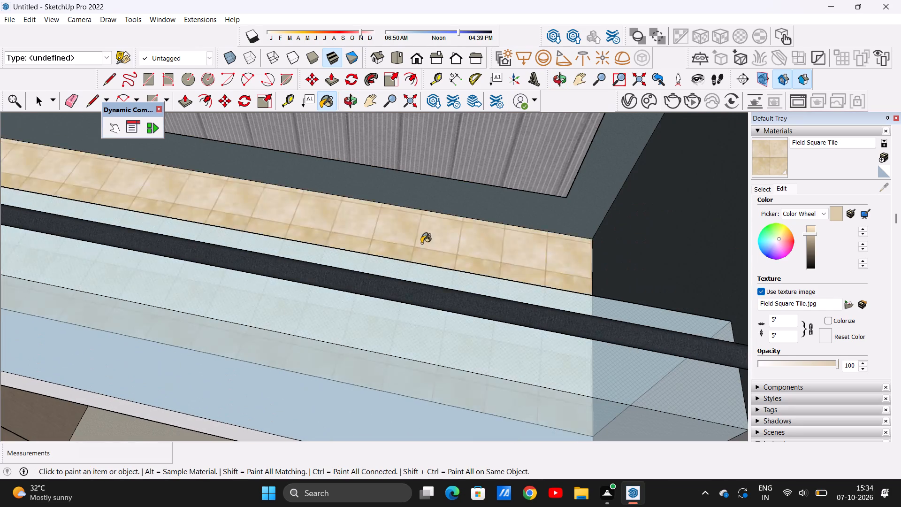
Examine the whole building facade and the compound front for surfaces still without a material.
scroll(425, 246, "down", 20)
scroll(425, 246, "down", 11)
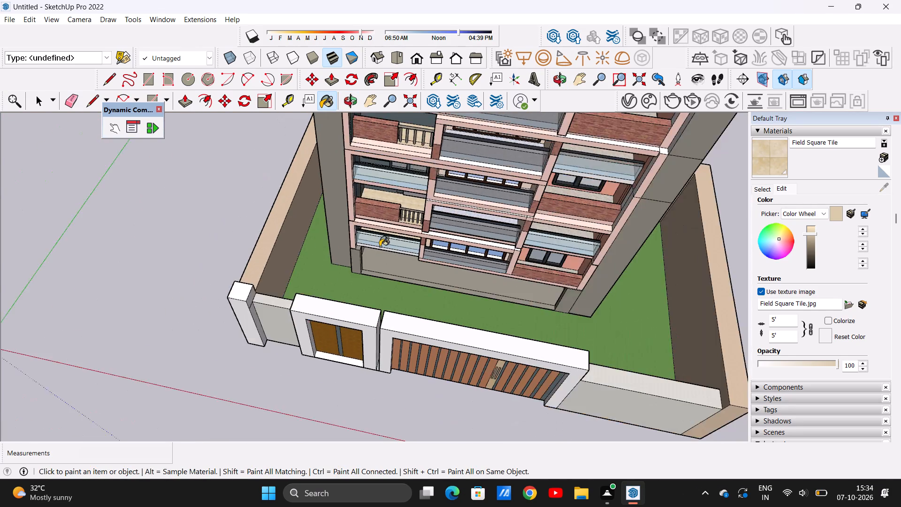
scroll(380, 246, "down", 2)
middle_click_drag(407, 244, 429, 199)
scroll(422, 207, "down", 13)
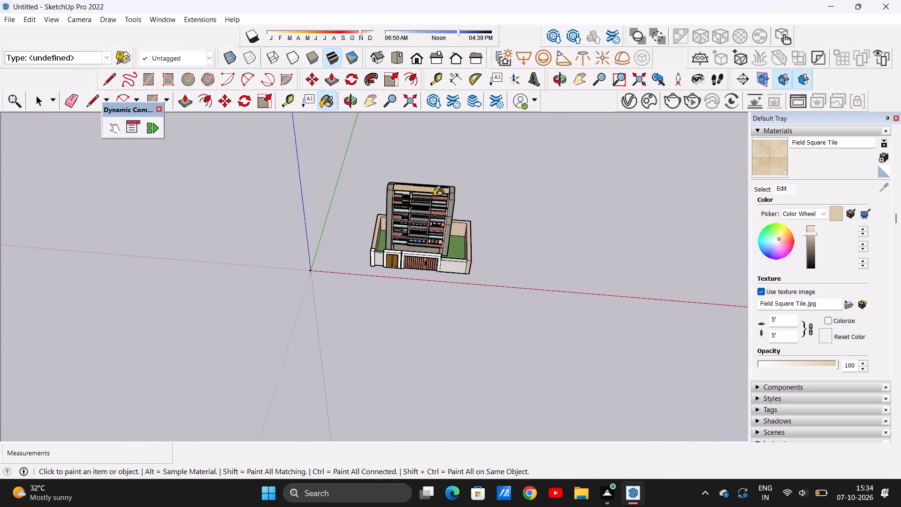
scroll(434, 196, "up", 20)
scroll(434, 196, "up", 2)
scroll(303, 181, "up", 1)
middle_click_drag(303, 177, 364, 107)
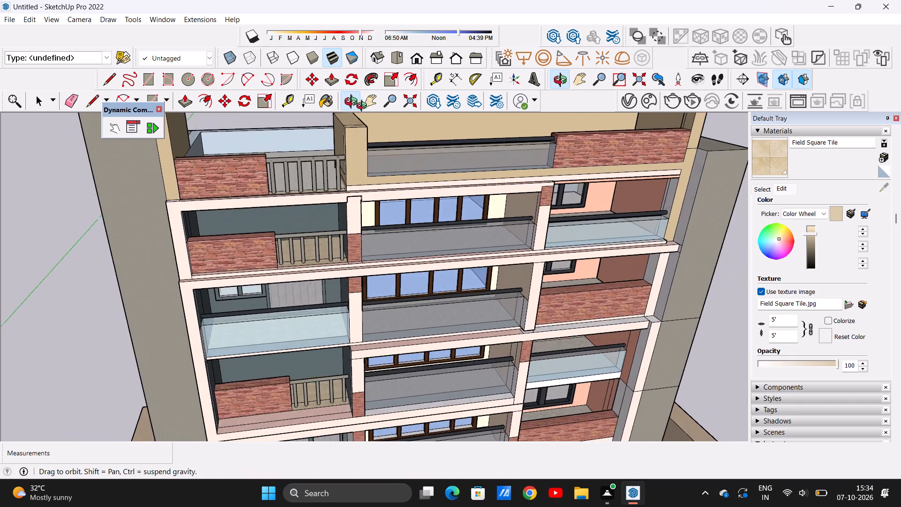
middle_click_drag(364, 107, 327, 134)
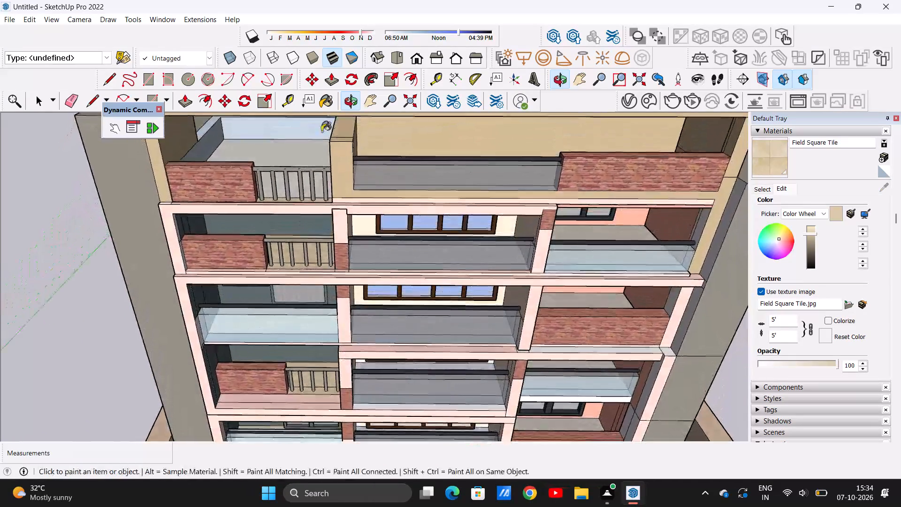
scroll(282, 230, "down", 11)
middle_click_drag(316, 291, 326, 224)
scroll(344, 250, "up", 3)
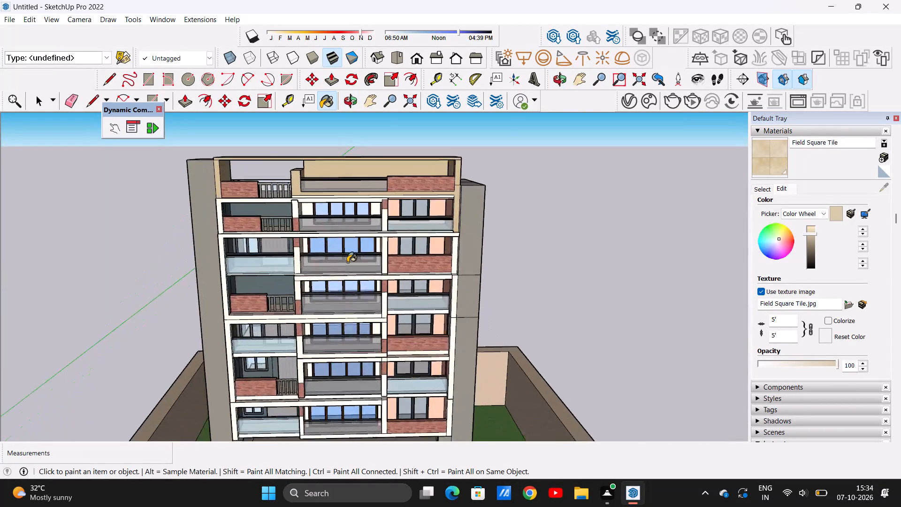
scroll(347, 262, "up", 9)
key("space")
scroll(343, 261, "down", 9)
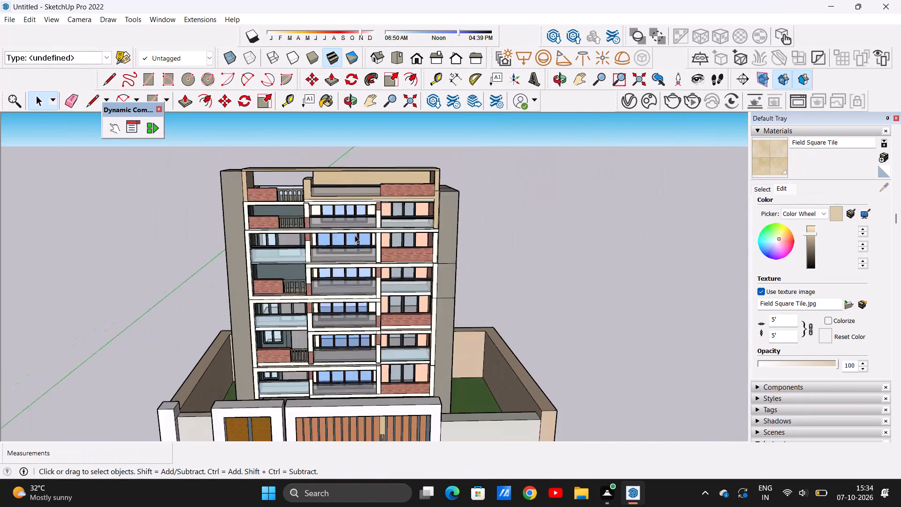
scroll(355, 235, "down", 6)
scroll(359, 233, "up", 1)
scroll(359, 233, "down", 2)
middle_click_drag(399, 337, 389, 304)
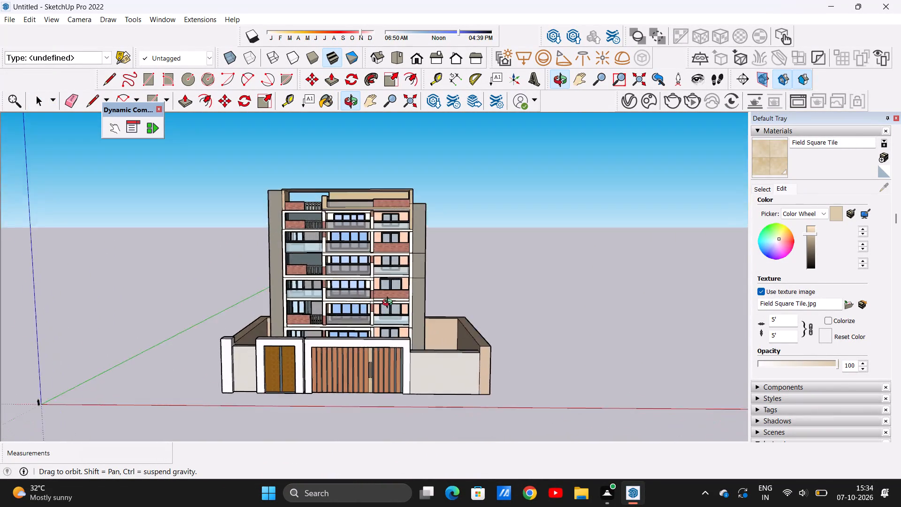
middle_click_drag(389, 304, 421, 284)
scroll(313, 306, "down", 5)
scroll(315, 321, "up", 6)
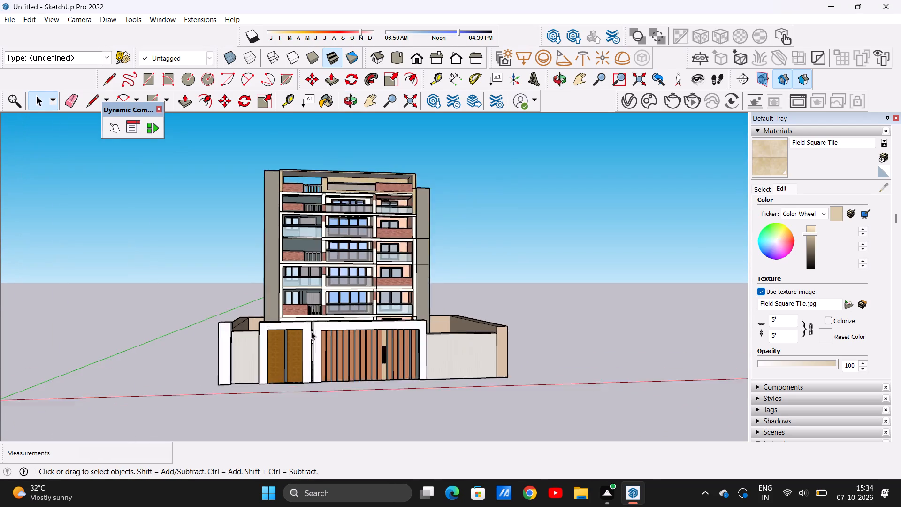
Paint the white surround of the small wooden gate with Blinds Vertical Pattern from the Window Coverings materials.
scroll(311, 331, "up", 4)
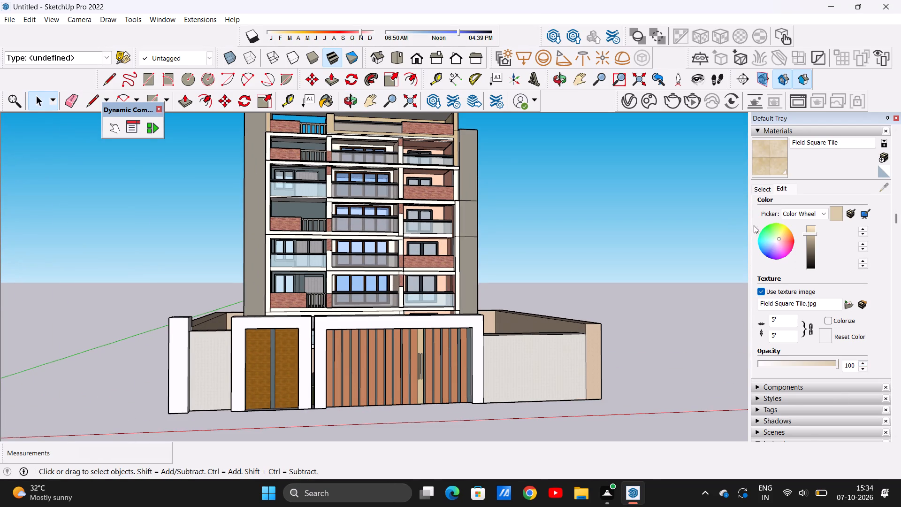
left_click(766, 191)
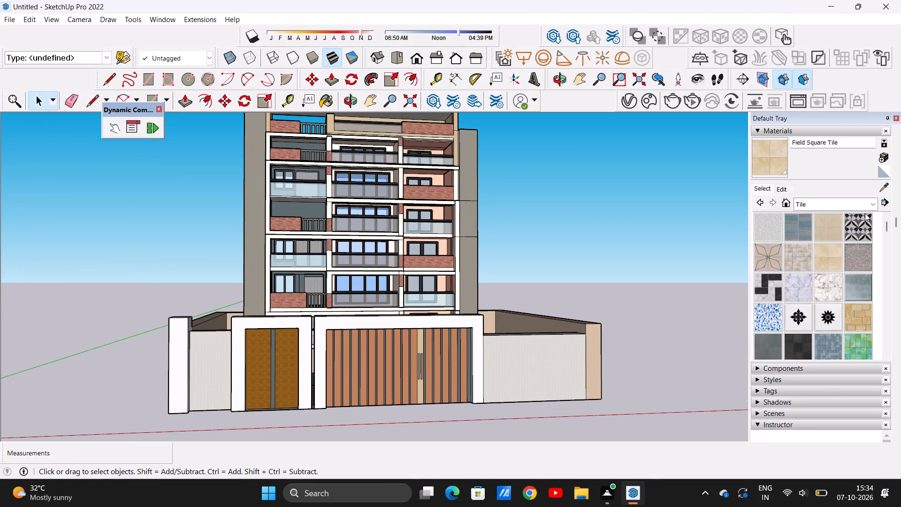
left_click(869, 203)
left_click(829, 347)
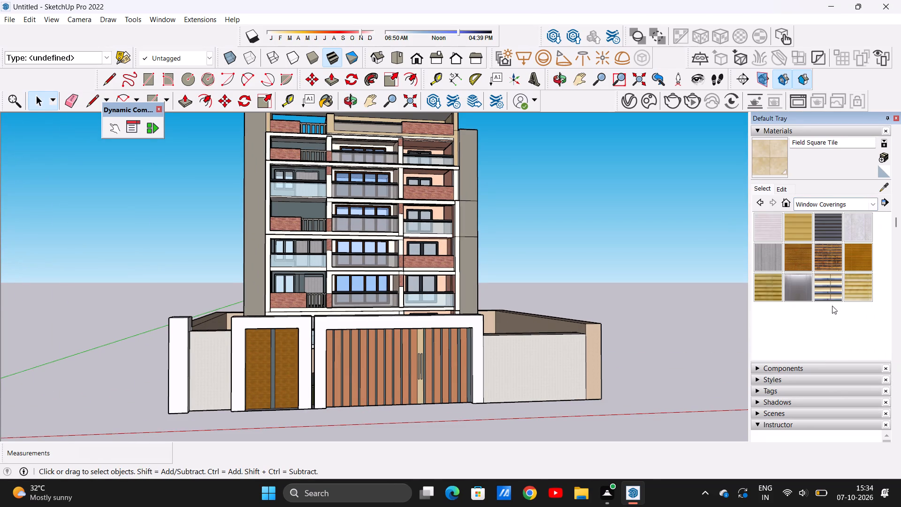
left_click(858, 231)
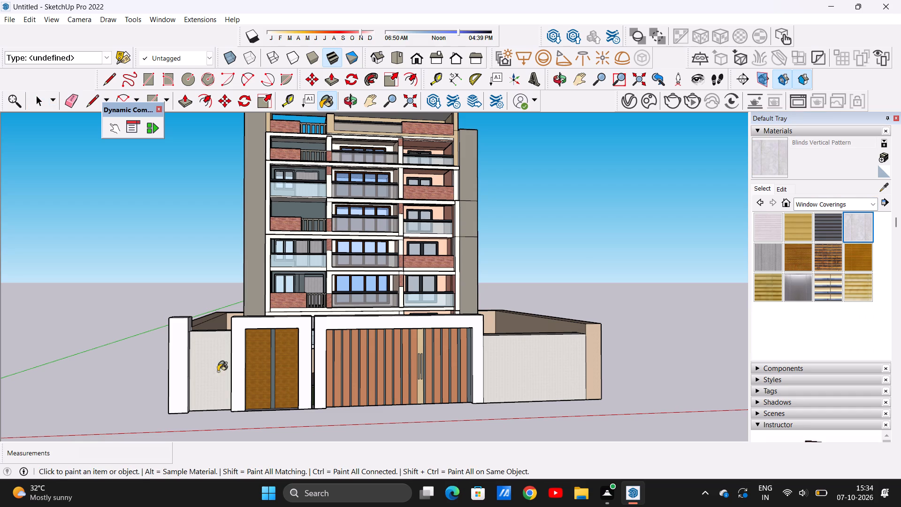
scroll(255, 363, "up", 11)
left_click(228, 359)
Paint the white surround of the large slatted gate with Blinds Vertical Pattern.
scroll(229, 312, "up", 14)
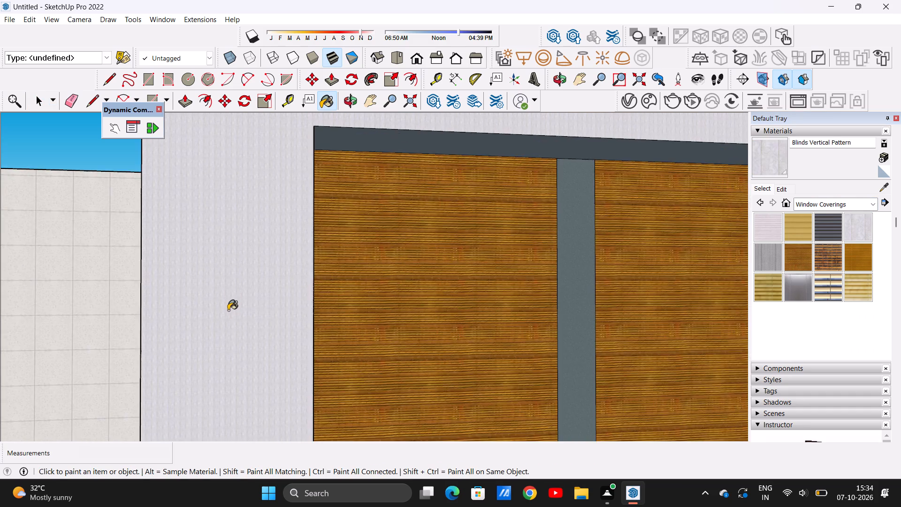
scroll(228, 311, "down", 20)
scroll(228, 311, "down", 4)
scroll(412, 301, "up", 7)
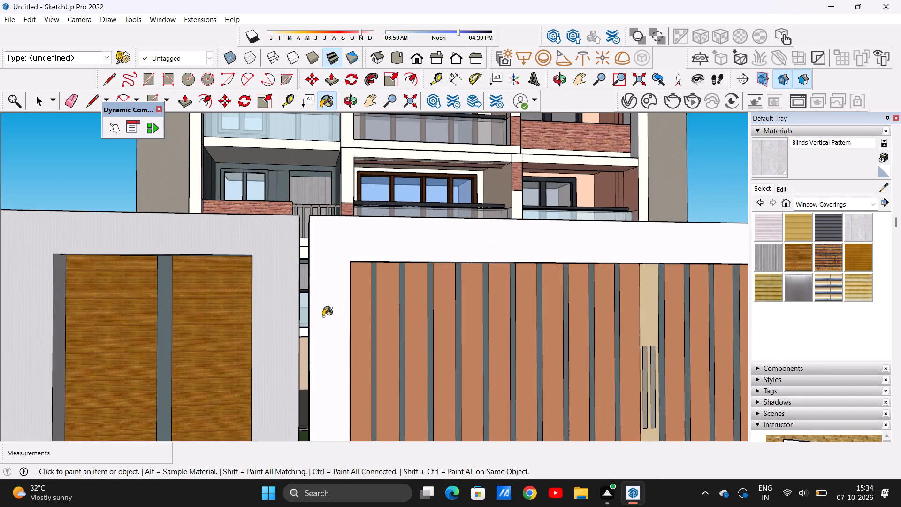
left_click(323, 316)
Paint the white end pillar of the front compound wall, beside the small gate, with Blinds Vertical Pattern.
scroll(335, 314, "down", 8)
scroll(358, 297, "up", 1)
scroll(358, 297, "down", 8)
scroll(345, 294, "up", 3)
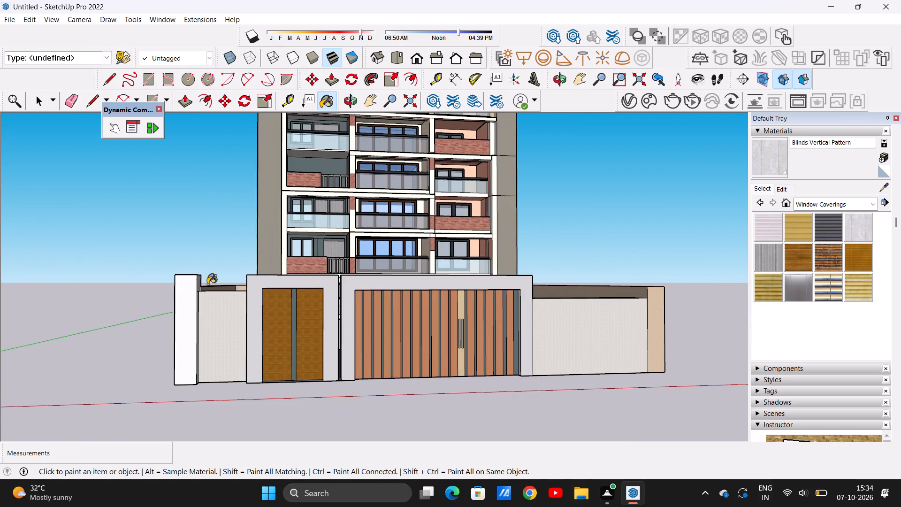
scroll(185, 291, "up", 5)
left_click(184, 292)
middle_click_drag(192, 273, 183, 363)
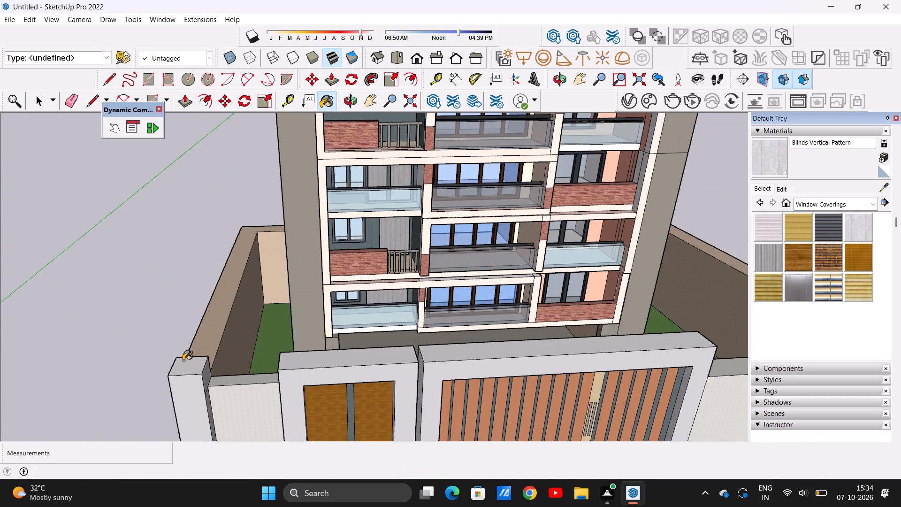
Paint the tops of the compound wall's end pillar and both gate surrounds with Blinds Vertical Pattern.
scroll(183, 358, "up", 6)
left_click(181, 377)
left_click(447, 363)
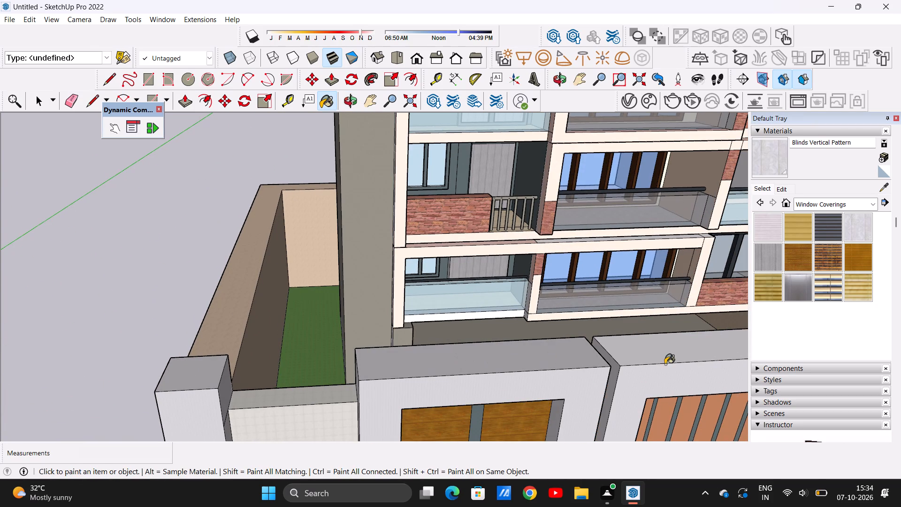
left_click(661, 358)
Paint the end, front, inner and top faces of the large slatted gate's surround with Blinds Vertical Pattern.
scroll(414, 300, "down", 17)
scroll(473, 287, "up", 6)
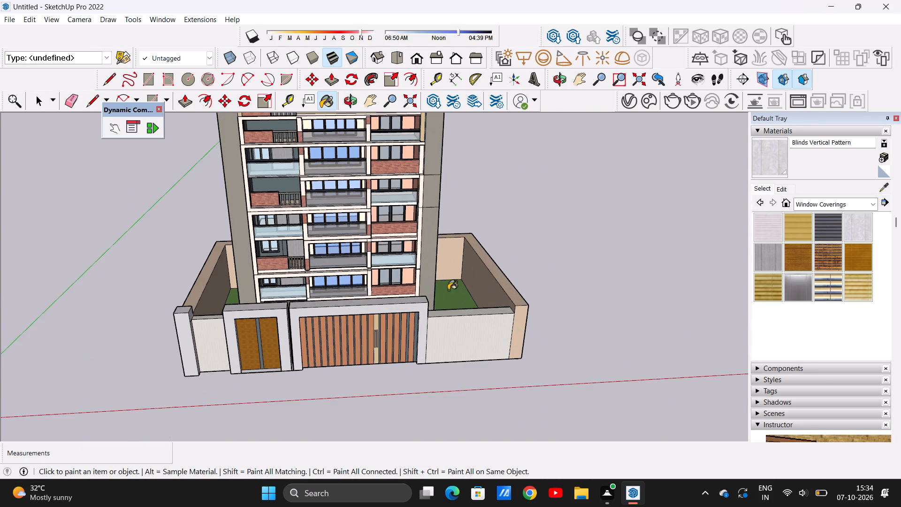
middle_click_drag(350, 301, 199, 300)
scroll(371, 310, "up", 11)
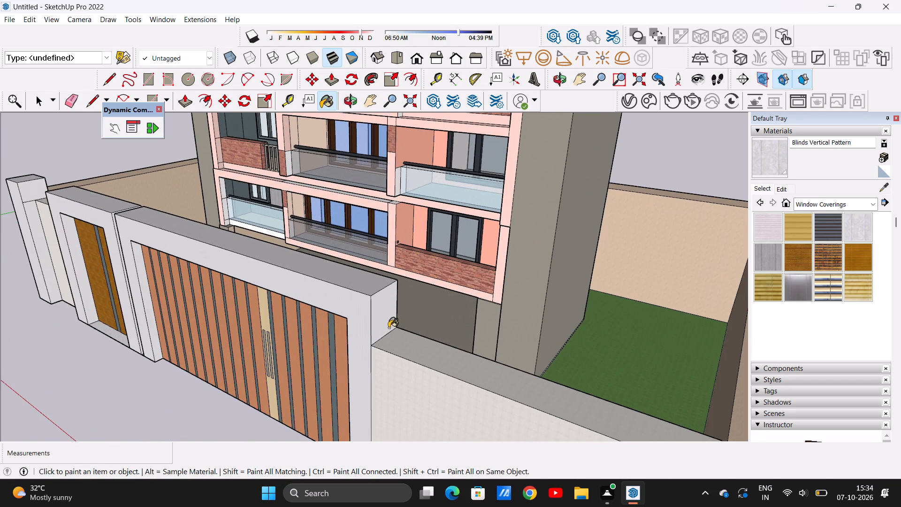
left_click(381, 317)
left_click(358, 320)
scroll(367, 315, "down", 15)
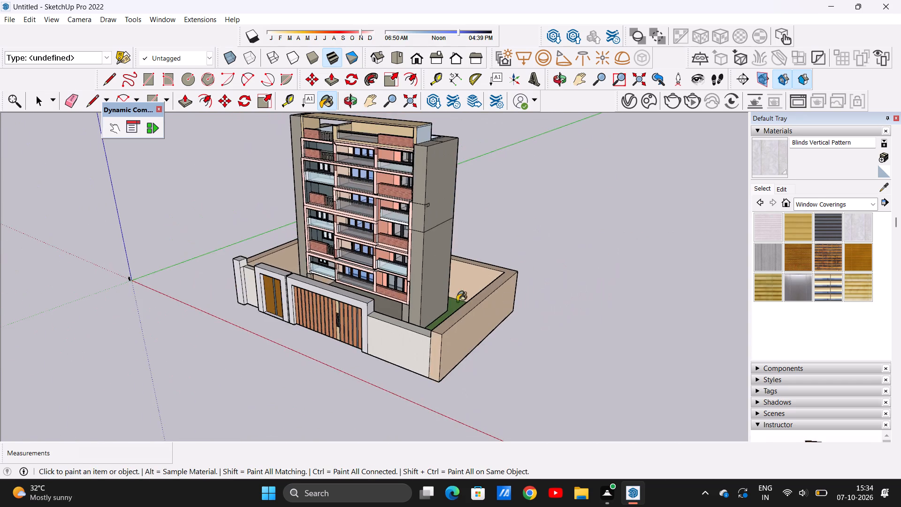
middle_click_drag(466, 302, 237, 301)
scroll(349, 278, "up", 15)
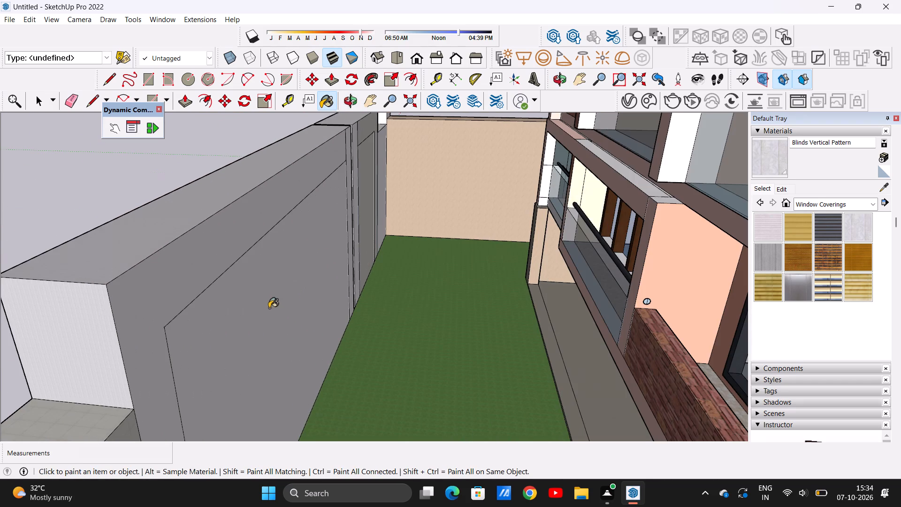
left_click(268, 309)
left_click(206, 272)
Paint the front faces of the two adjoining uprights between the small and large gates with Blinds Vertical Pattern.
scroll(336, 298, "down", 13)
middle_click_drag(262, 293, 267, 298)
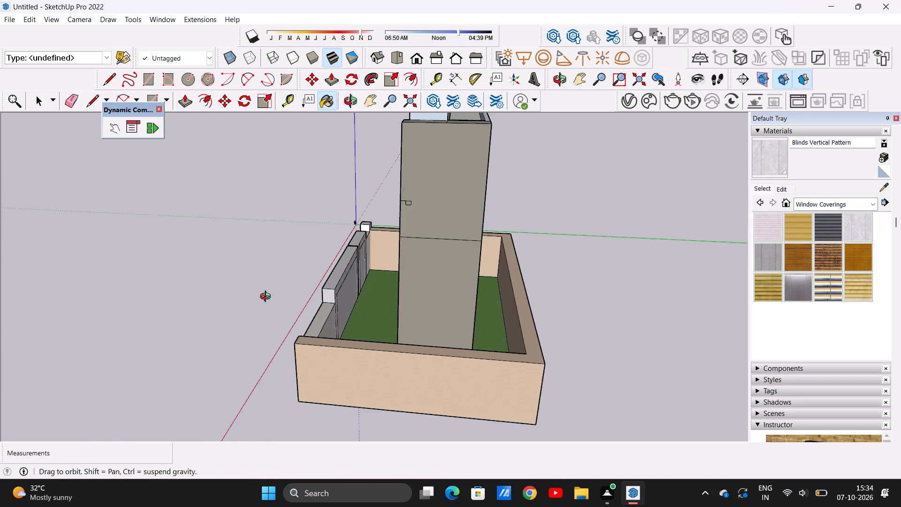
middle_click_drag(267, 298, 679, 286)
middle_click_drag(313, 367, 299, 306)
scroll(386, 273, "up", 6)
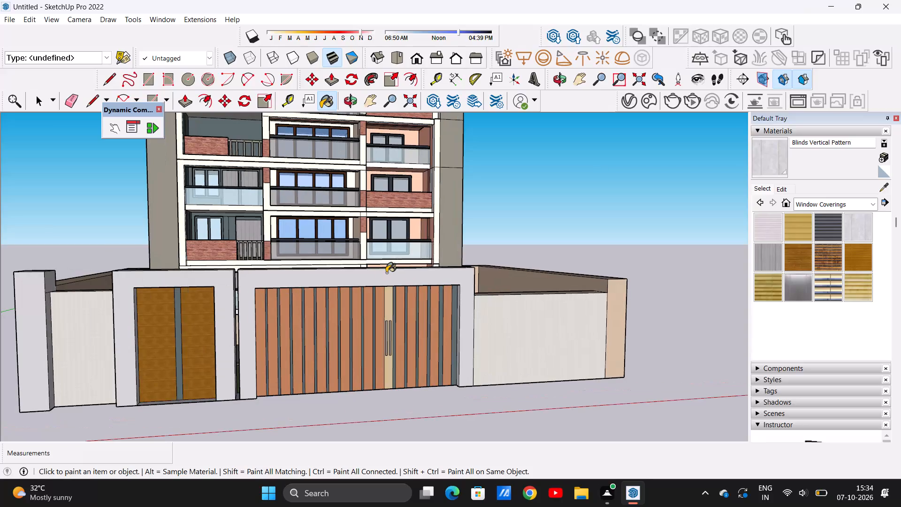
scroll(235, 306, "up", 5)
left_click(228, 312)
left_click(253, 309)
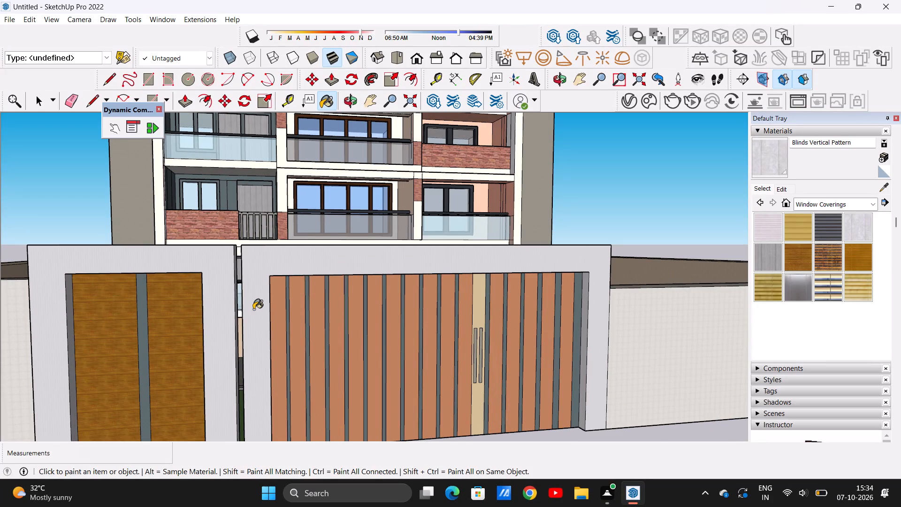
key("space")
Paint the outer side, front and top of the end pillar beside the small gate with Blinds Vertical Pattern.
scroll(318, 316, "down", 20)
middle_click_drag(437, 290, 140, 397)
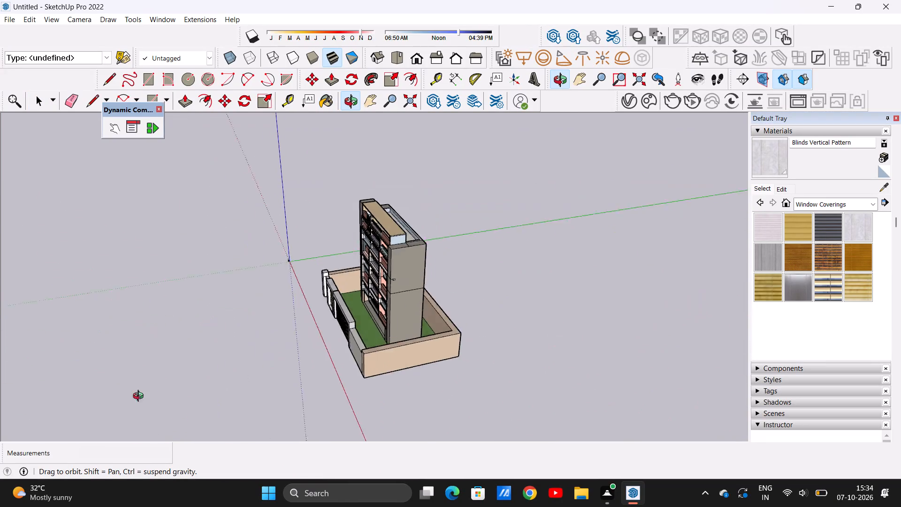
middle_click_drag(140, 397, 550, 327)
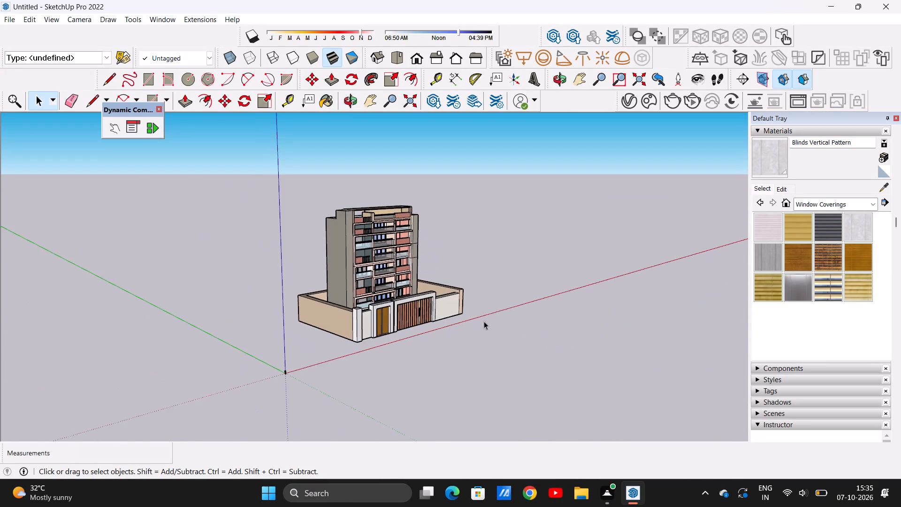
scroll(417, 321, "up", 2)
scroll(403, 322, "down", 1)
scroll(400, 323, "up", 8)
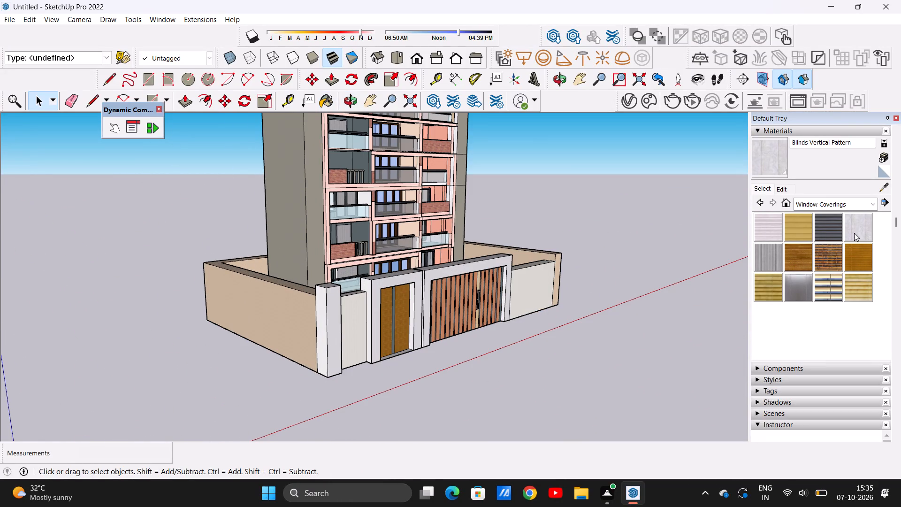
left_click(854, 233)
scroll(296, 319, "up", 6)
left_click(324, 319)
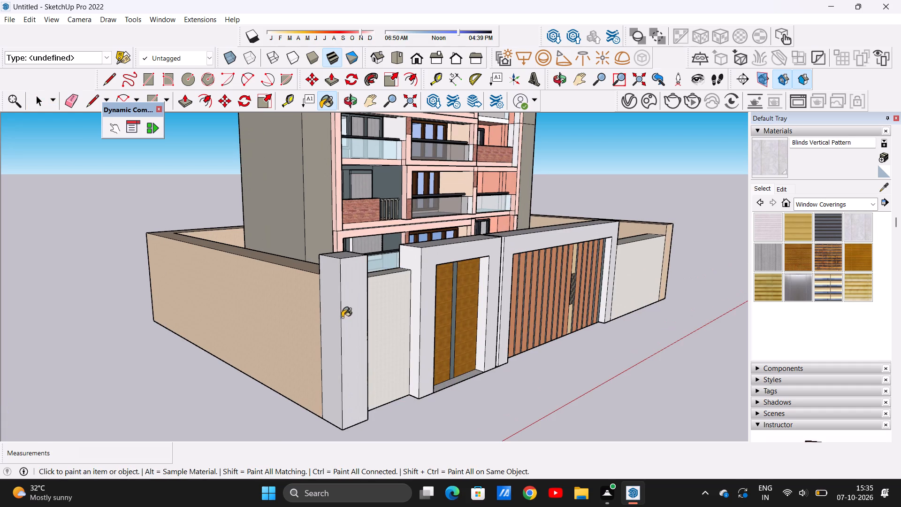
left_click(347, 320)
left_click(337, 257)
key("space")
Examine the gates, their surrounds and the compound wall from several angles for unfinished surfaces.
scroll(351, 299, "down", 3)
scroll(353, 300, "up", 1)
scroll(353, 300, "down", 8)
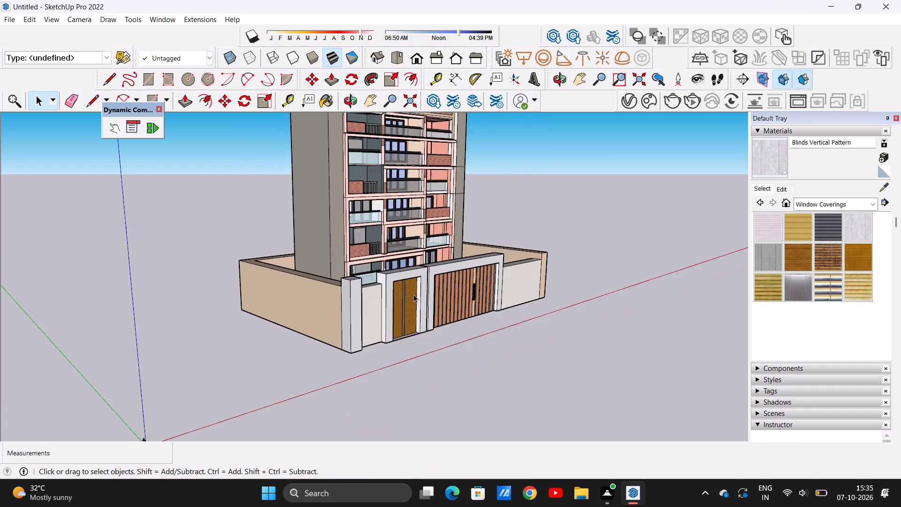
middle_click_drag(530, 280, 200, 281)
scroll(351, 245, "up", 5)
middle_click_drag(354, 300, 322, 341)
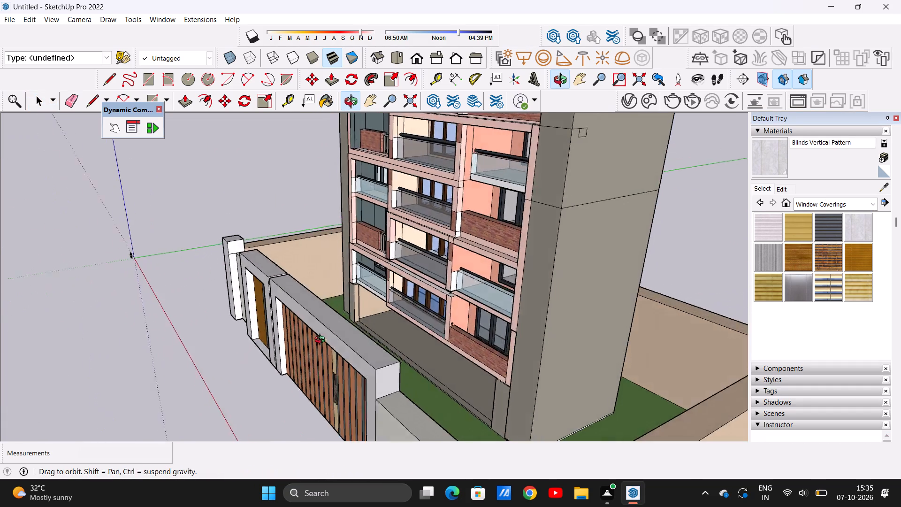
middle_click_drag(322, 341, 472, 270)
scroll(391, 327, "down", 8)
scroll(412, 313, "up", 3)
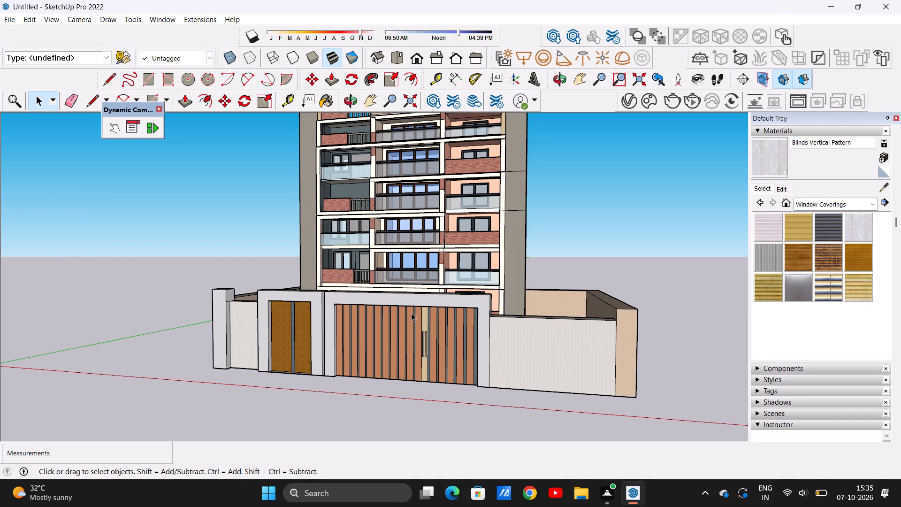
scroll(412, 314, "down", 10)
middle_click_drag(455, 329, 531, 370)
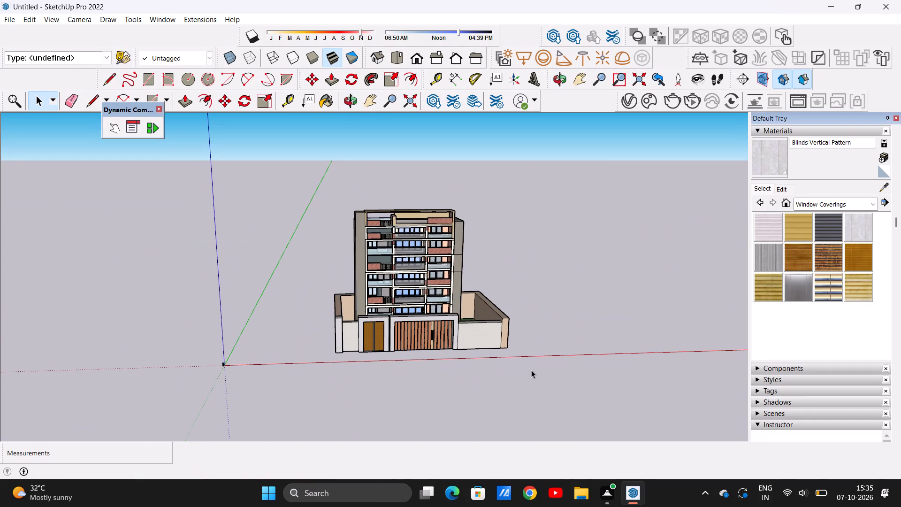
middle_click_drag(494, 371, 508, 347)
scroll(501, 328, "up", 8)
middle_click_drag(429, 320, 427, 310)
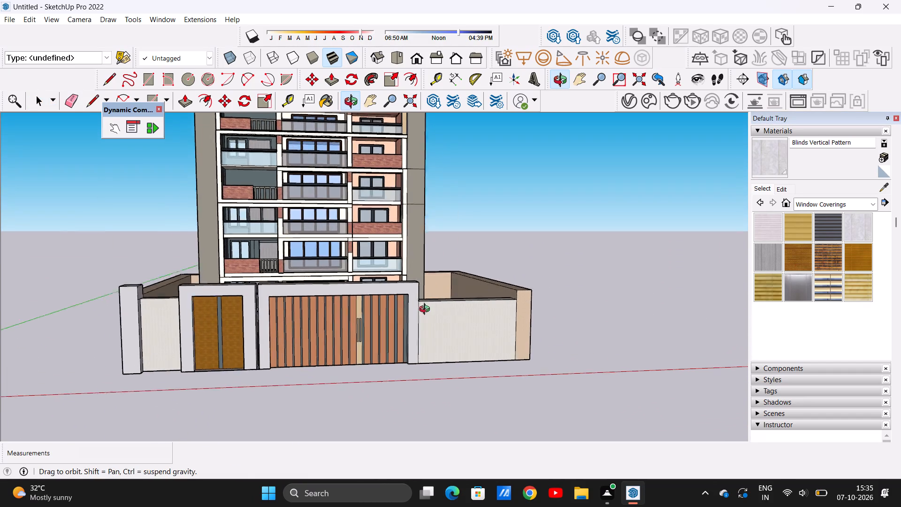
middle_click_drag(427, 310, 412, 288)
scroll(332, 261, "up", 11)
scroll(436, 274, "down", 4)
middle_click_drag(420, 278, 404, 339)
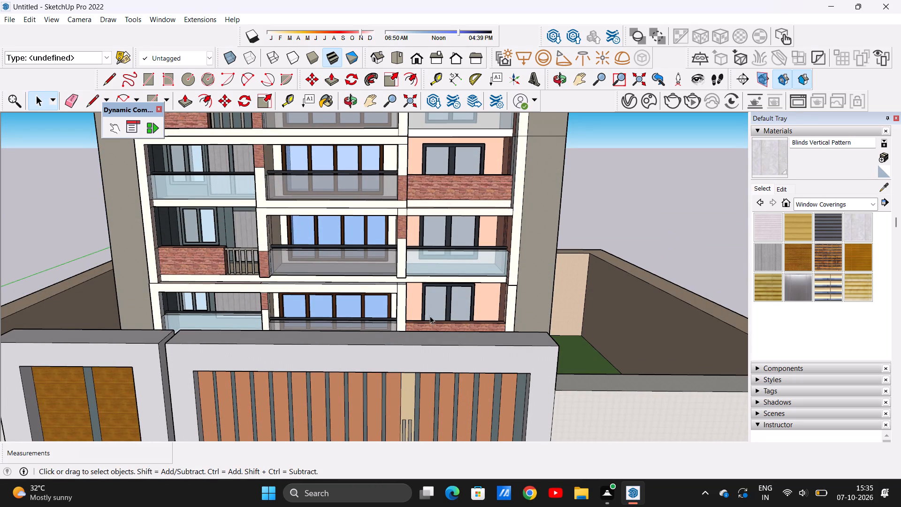
Examine the whole building and compound from the front and both sides to check the applied materials.
scroll(352, 248, "down", 4)
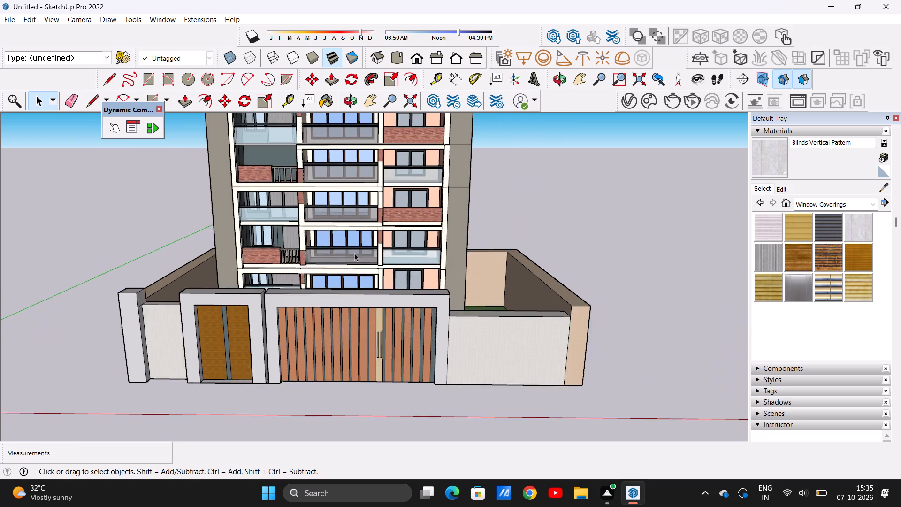
scroll(354, 253, "down", 15)
scroll(410, 231, "up", 8)
middle_click_drag(424, 239, 150, 256)
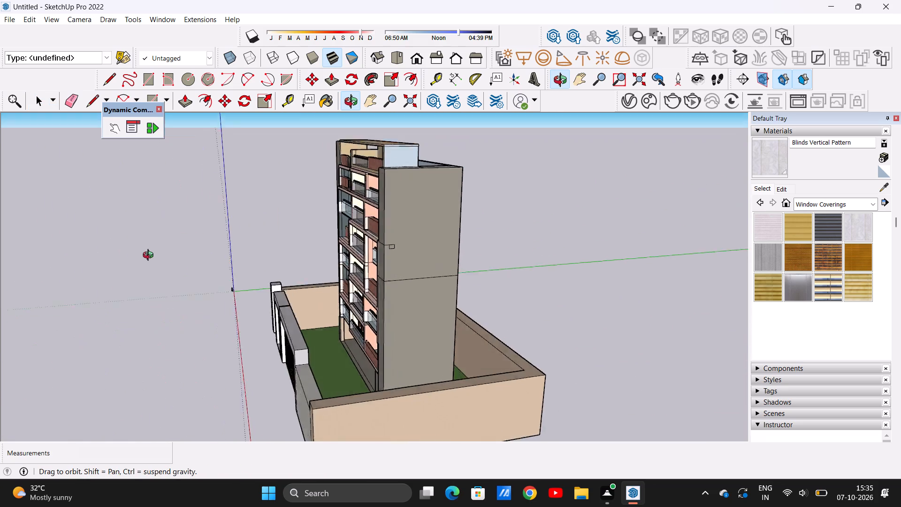
middle_click_drag(150, 256, 504, 233)
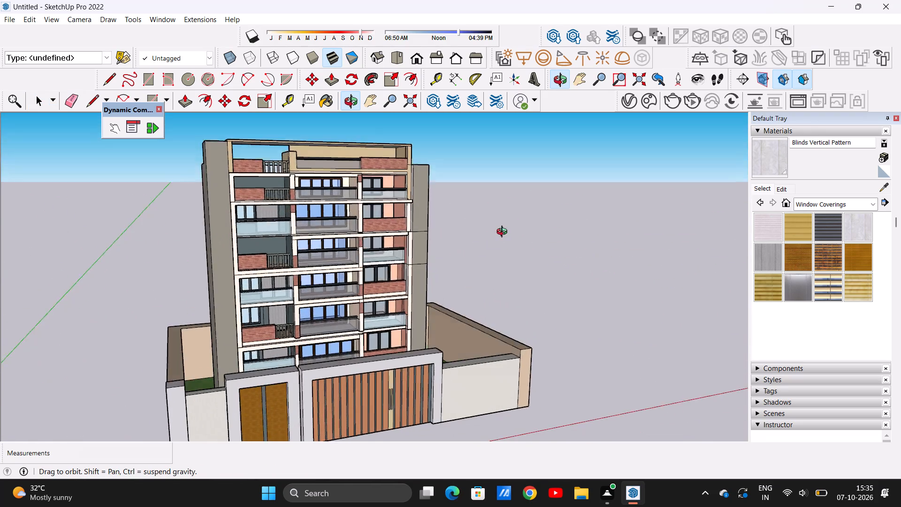
middle_click_drag(504, 233, 444, 210)
scroll(366, 261, "down", 9)
scroll(390, 283, "up", 8)
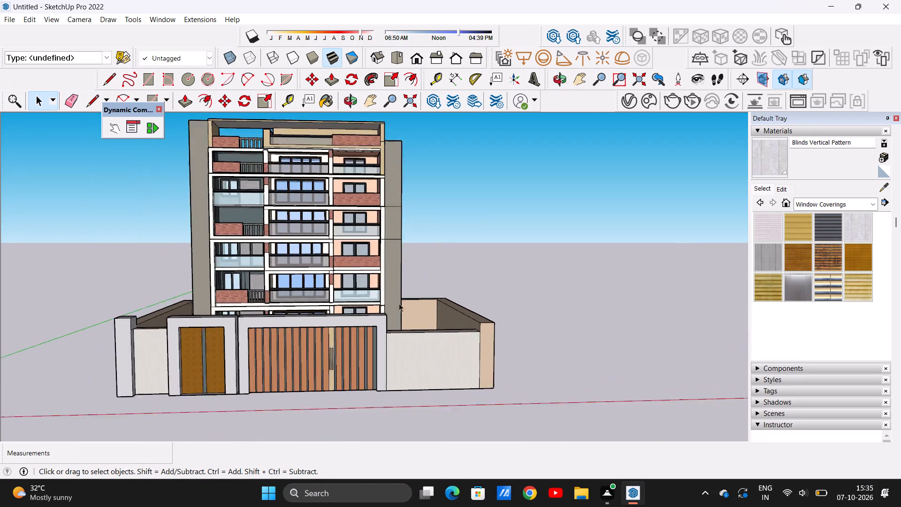
middle_click_drag(335, 303, 274, 356)
scroll(339, 333, "down", 4)
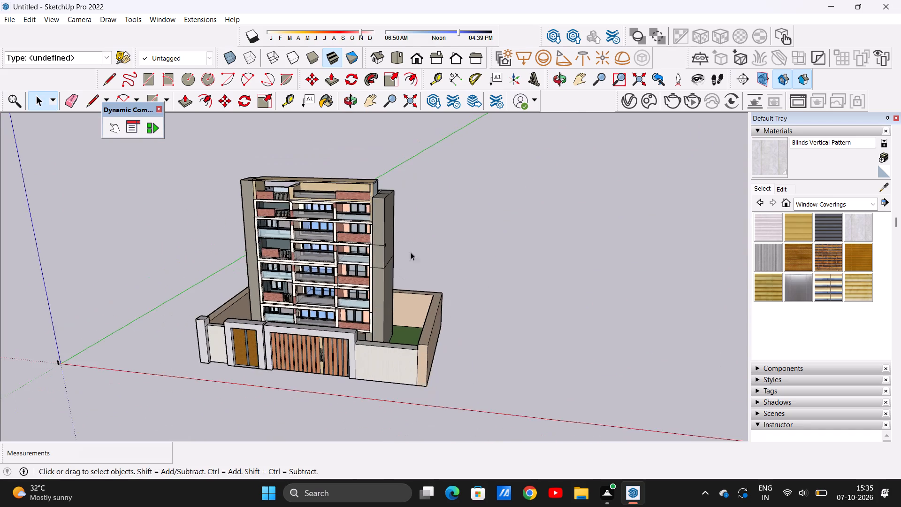
middle_click_drag(440, 224, 242, 196)
scroll(388, 169, "up", 9)
scroll(355, 216, "down", 10)
middle_click_drag(285, 227, 567, 205)
middle_click_drag(232, 259, 266, 259)
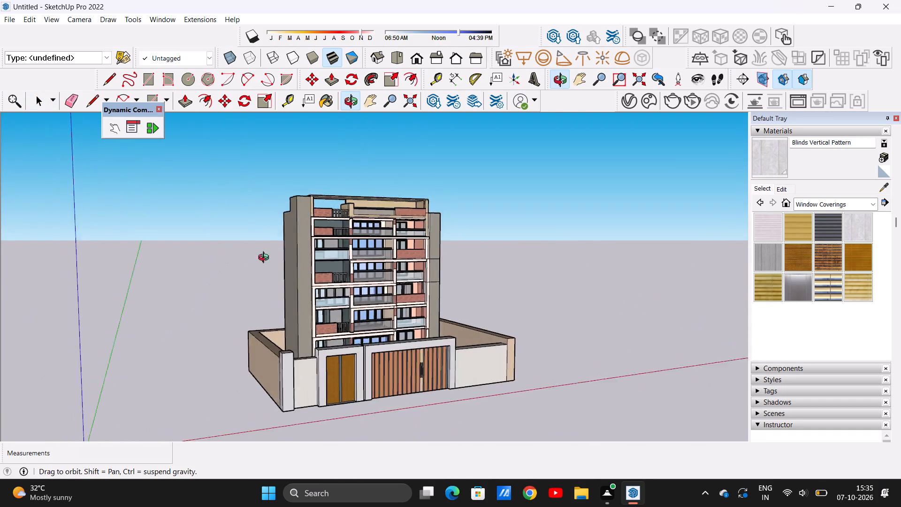
middle_click_drag(266, 259, 189, 258)
middle_click_drag(476, 269, 505, 306)
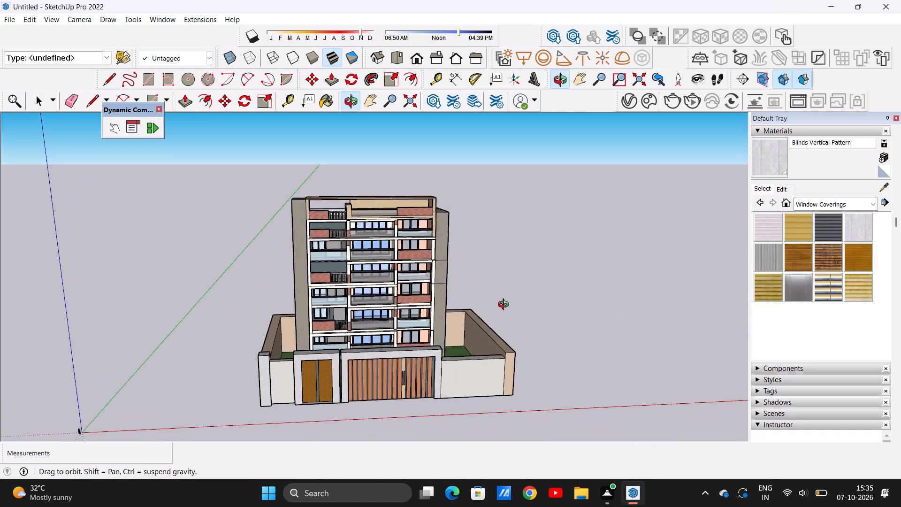
middle_click_drag(505, 306, 496, 262)
scroll(351, 266, "up", 1)
scroll(304, 277, "down", 5)
scroll(382, 305, "up", 6)
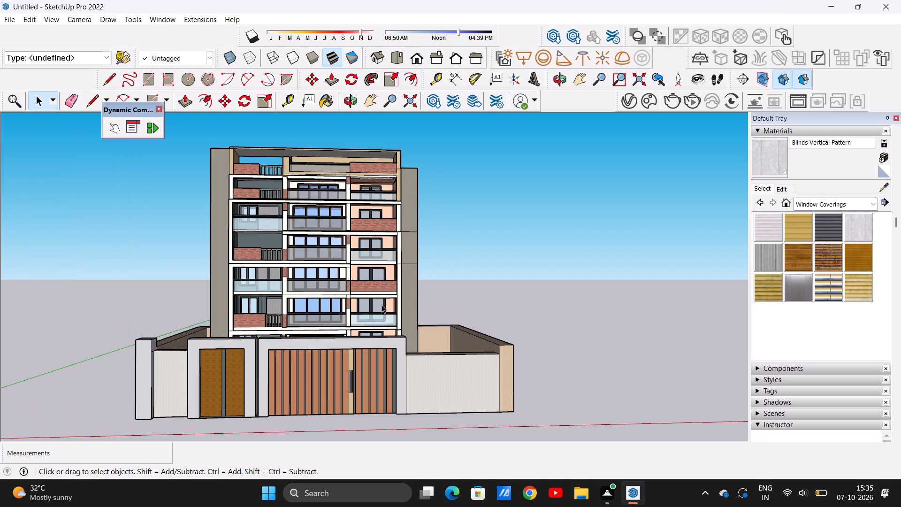
scroll(387, 302, "down", 5)
scroll(420, 303, "up", 1)
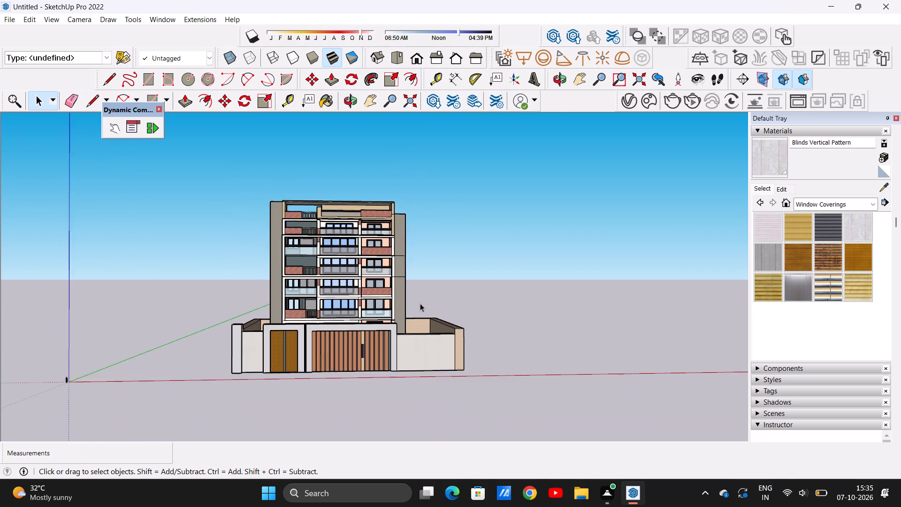
middle_click_drag(305, 309, 7, 333)
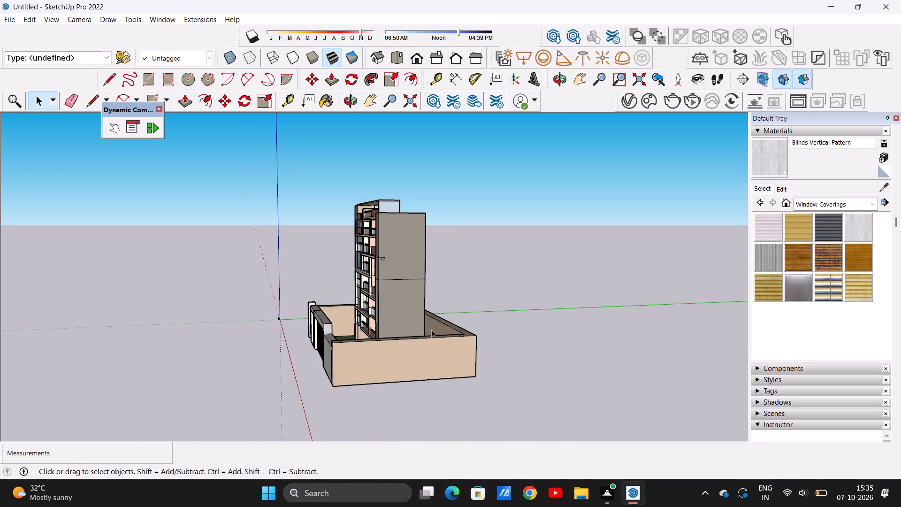
middle_click_drag(459, 326, 588, 330)
middle_click_drag(390, 328, 503, 320)
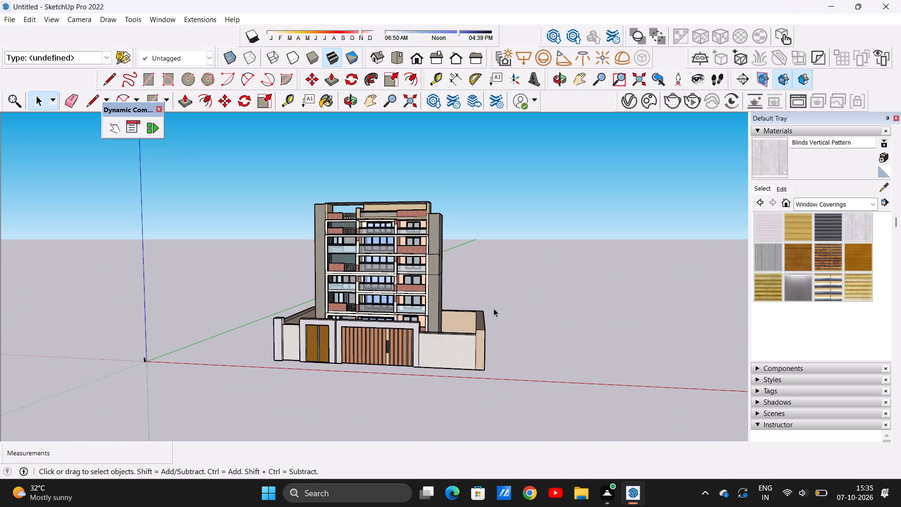
Inspect the upper-floor balconies and roof terrace of the facade for surfaces still without a material.
middle_click_drag(413, 302, 475, 314)
scroll(407, 223, "up", 14)
scroll(378, 265, "down", 6)
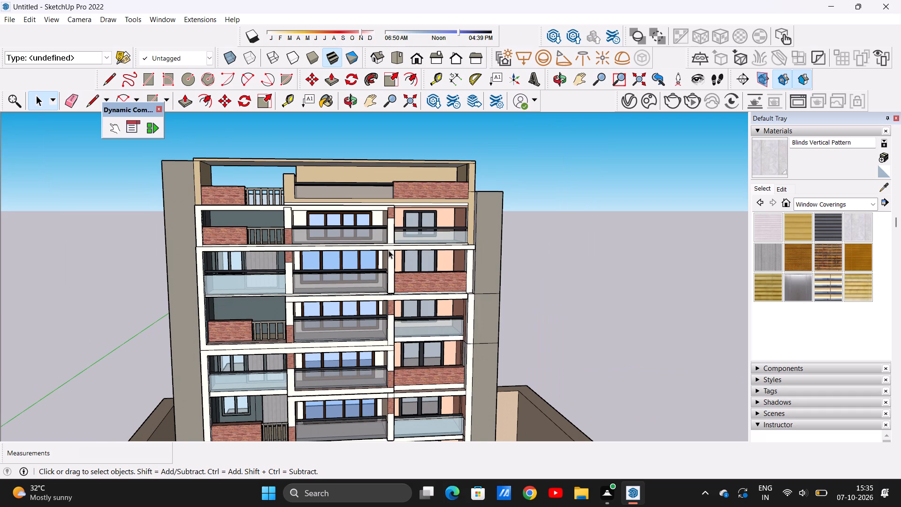
scroll(389, 250, "up", 1)
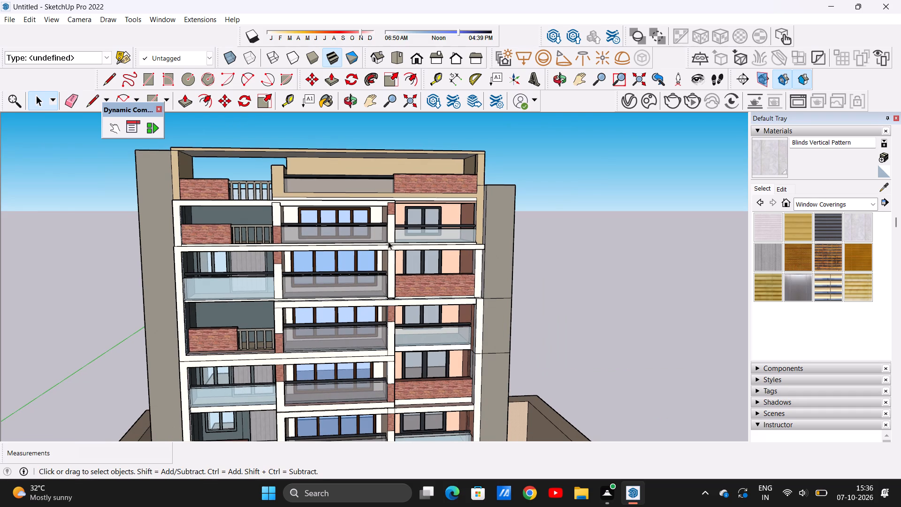
scroll(375, 219, "down", 11)
middle_click_drag(447, 224, 202, 362)
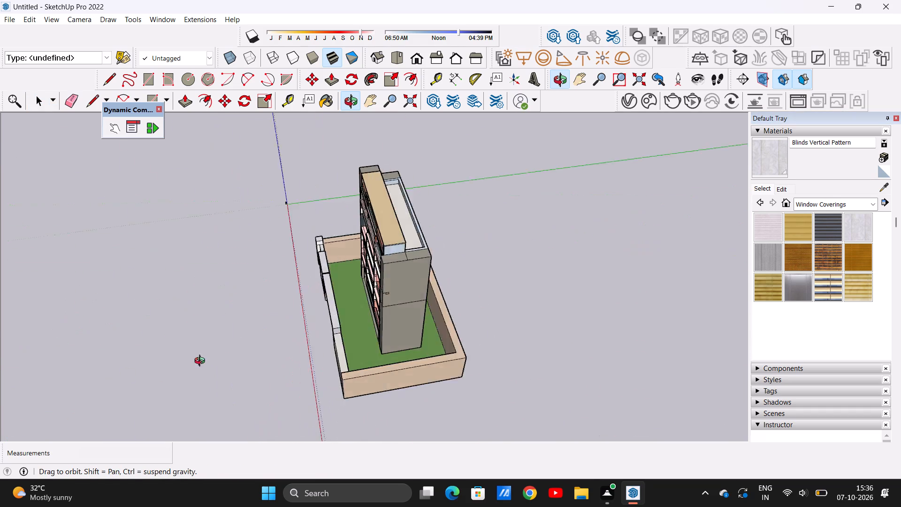
middle_click_drag(202, 362, 479, 247)
middle_click_drag(281, 257, 258, 250)
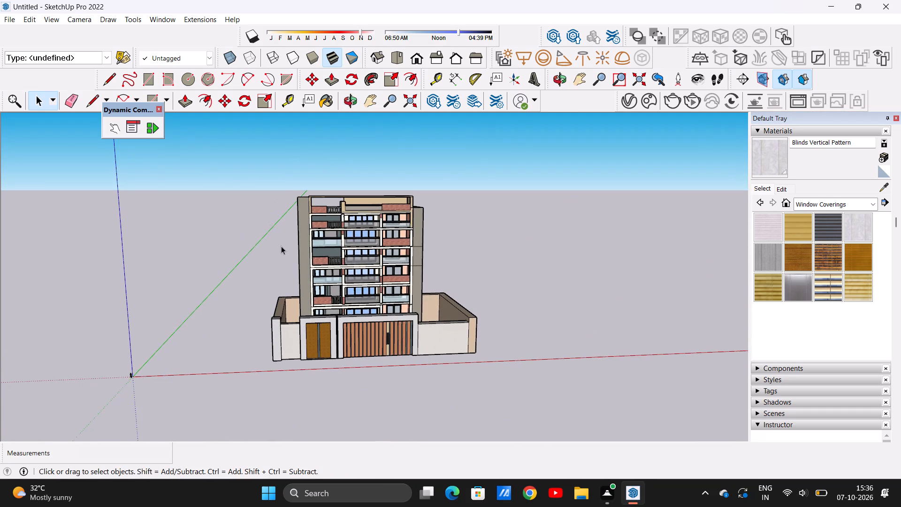
scroll(411, 232, "up", 13)
scroll(413, 217, "down", 11)
middle_click_drag(427, 271, 383, 240)
scroll(383, 240, "up", 3)
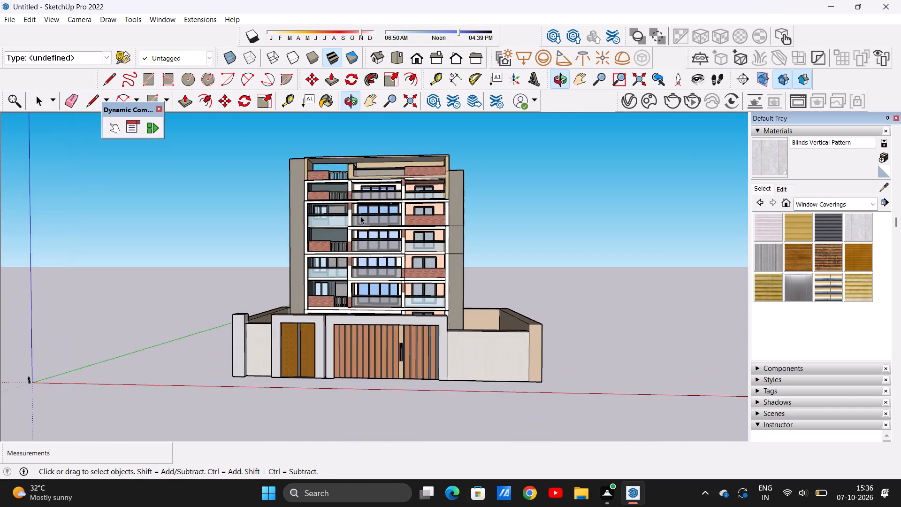
scroll(360, 216, "up", 12)
scroll(307, 249, "down", 12)
scroll(425, 244, "up", 7)
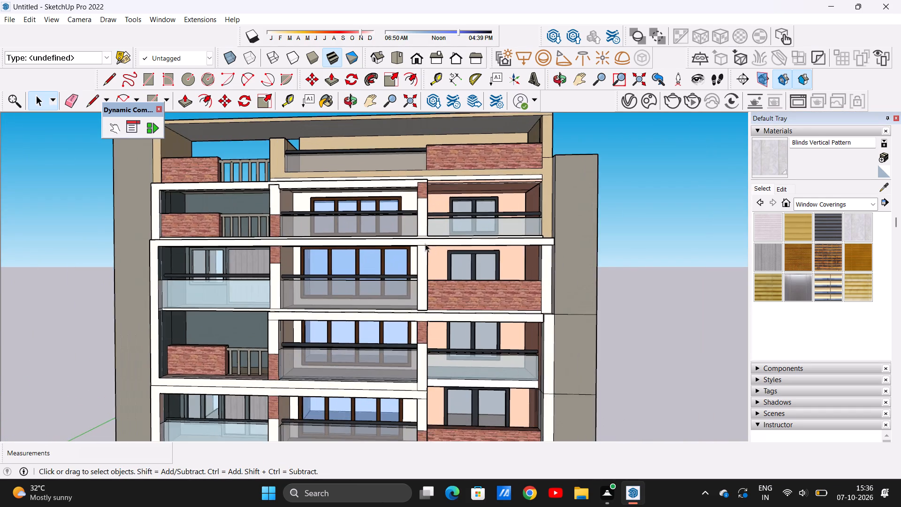
Examine the balcony facade and both sides of the building, near and far, for remaining defects.
scroll(425, 244, "up", 7)
scroll(425, 244, "down", 2)
scroll(425, 244, "up", 1)
scroll(425, 244, "down", 16)
scroll(415, 402, "up", 3)
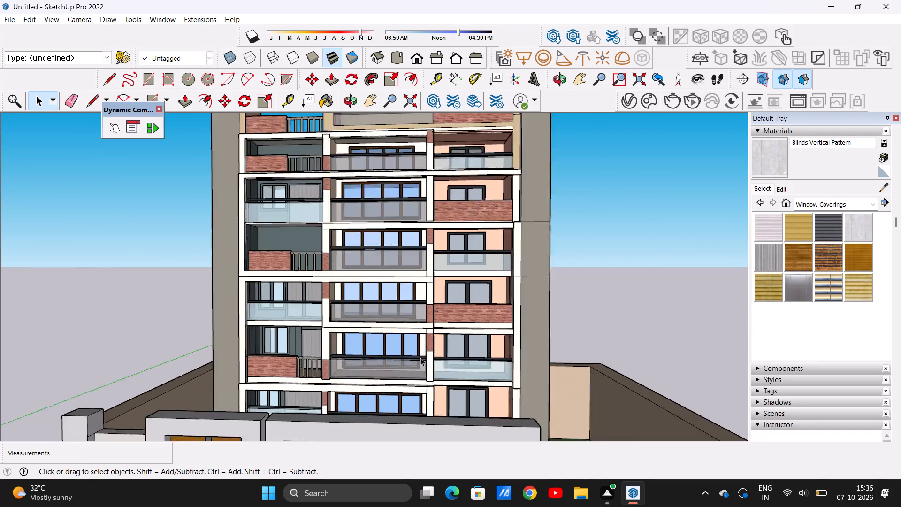
scroll(420, 358, "up", 3)
scroll(454, 265, "down", 16)
middle_click_drag(474, 258, 415, 397)
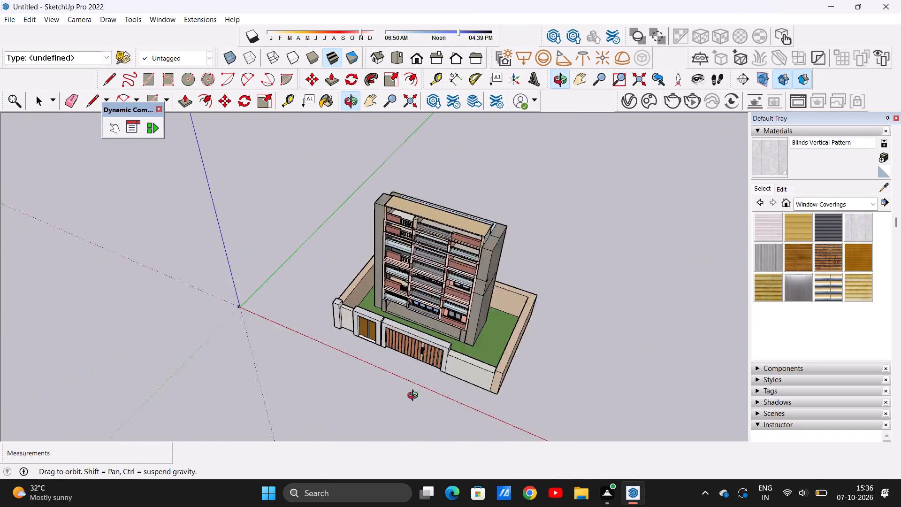
middle_click_drag(415, 397, 429, 300)
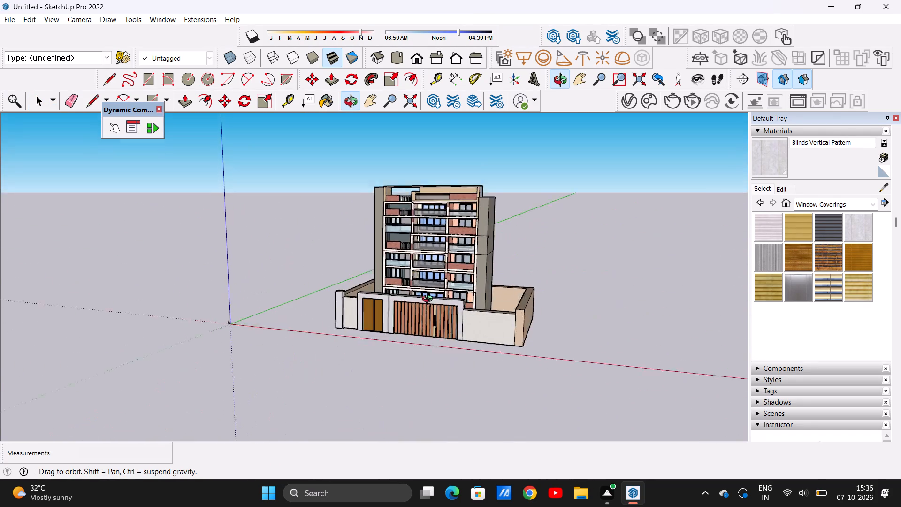
middle_click_drag(429, 300, 483, 290)
scroll(474, 218, "up", 6)
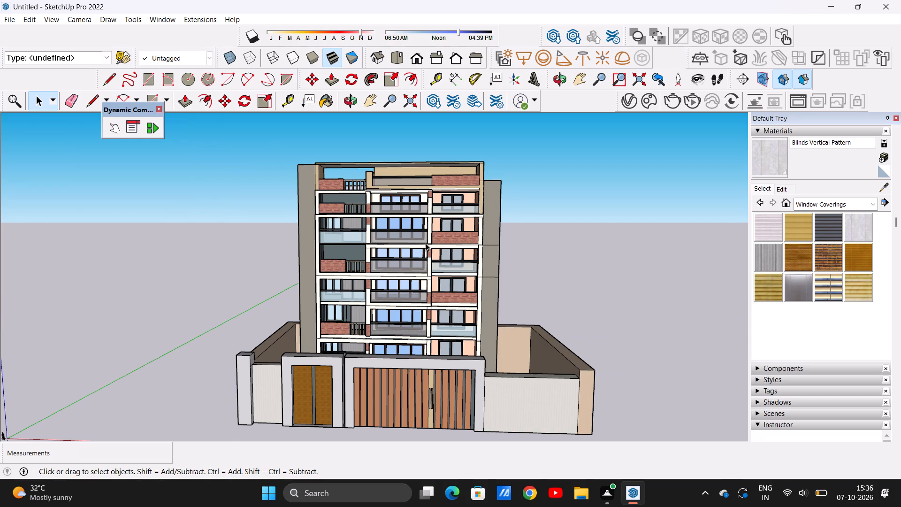
scroll(413, 243, "down", 11)
scroll(454, 246, "up", 6)
middle_click_drag(531, 247, 133, 276)
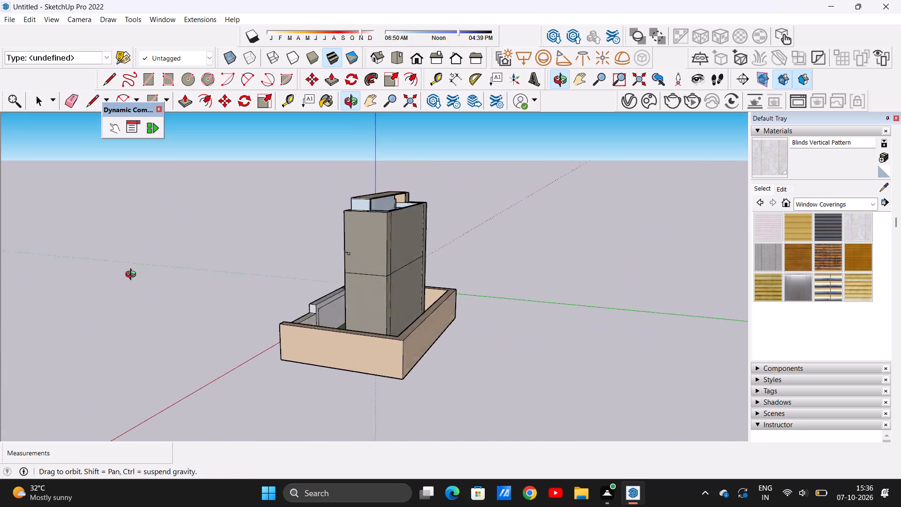
middle_click_drag(133, 276, 609, 284)
middle_click_drag(296, 291, 313, 290)
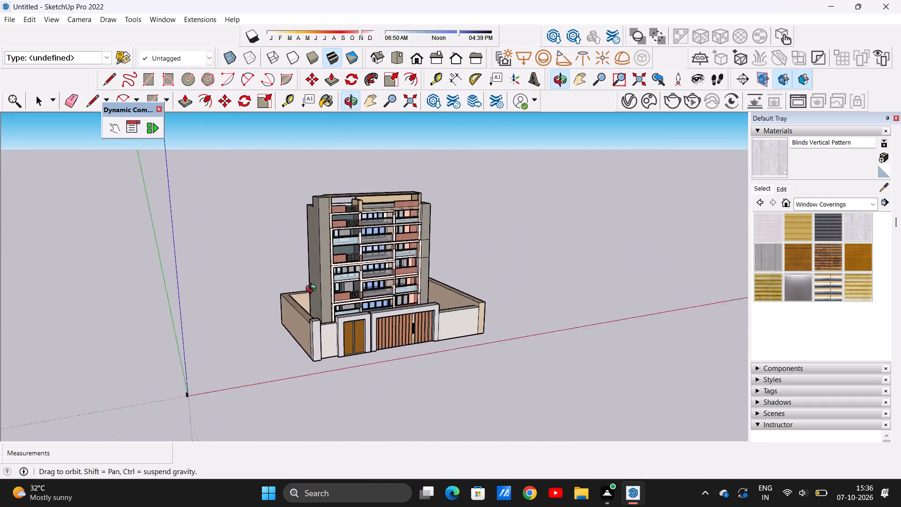
middle_click_drag(313, 290, 211, 249)
scroll(367, 259, "up", 6)
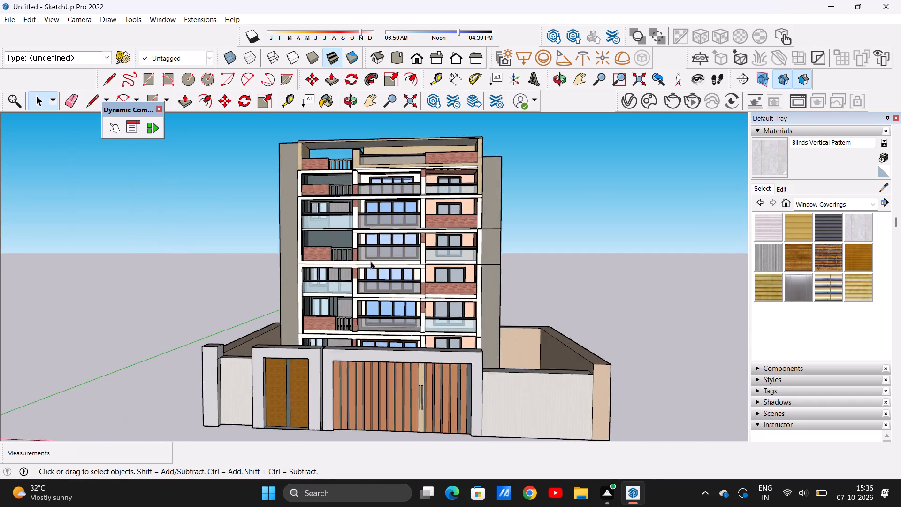
scroll(371, 261, "up", 3)
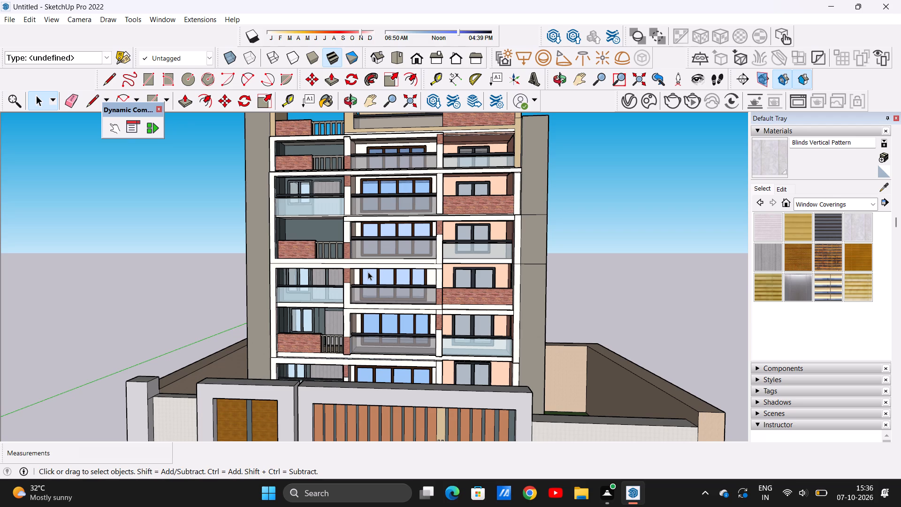
scroll(368, 272, "down", 9)
middle_click_drag(446, 297, 224, 304)
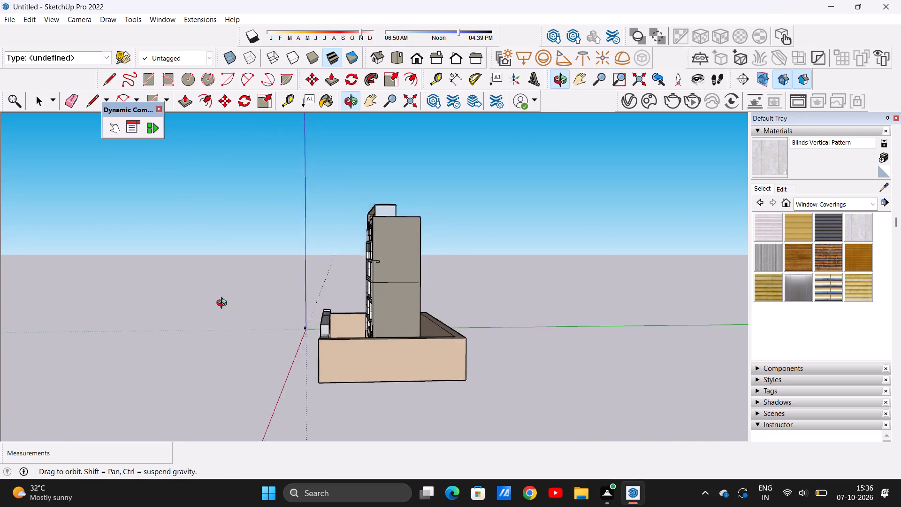
middle_click_drag(224, 304, 590, 299)
middle_click_drag(249, 290, 134, 304)
scroll(467, 308, "down", 3)
scroll(511, 310, "up", 7)
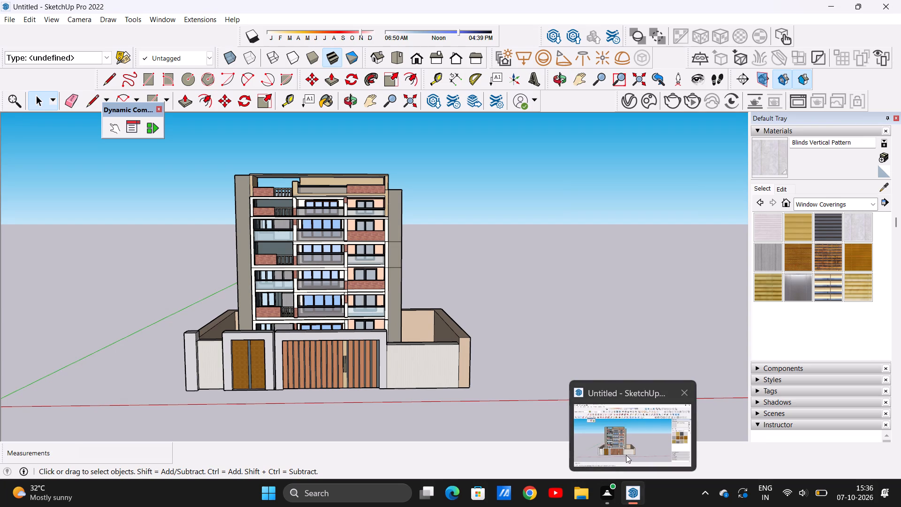
Inspect the building's side walls, roofline and compound from both sides and the front for inconsistencies.
left_click(624, 444)
scroll(461, 313, "down", 5)
middle_click_drag(489, 313, 405, 352)
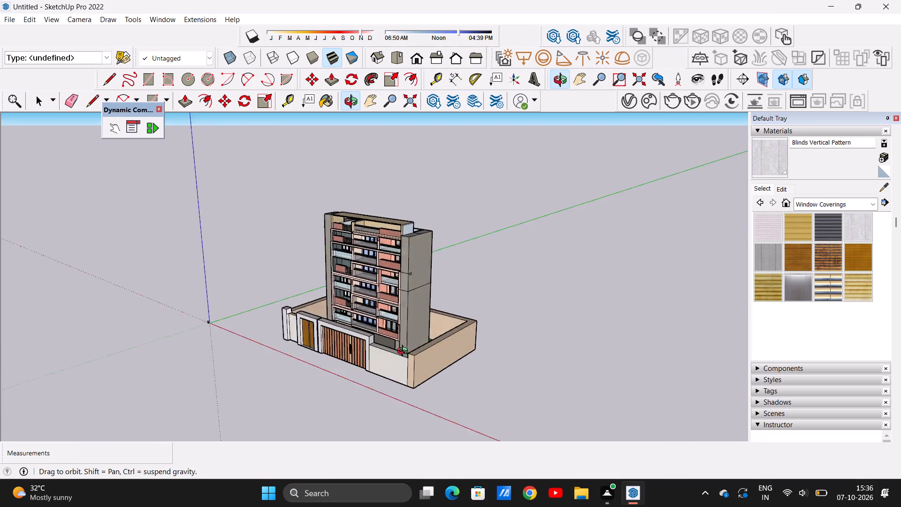
middle_click_drag(405, 352, 648, 303)
scroll(343, 271, "up", 1)
middle_click_drag(276, 287, 424, 346)
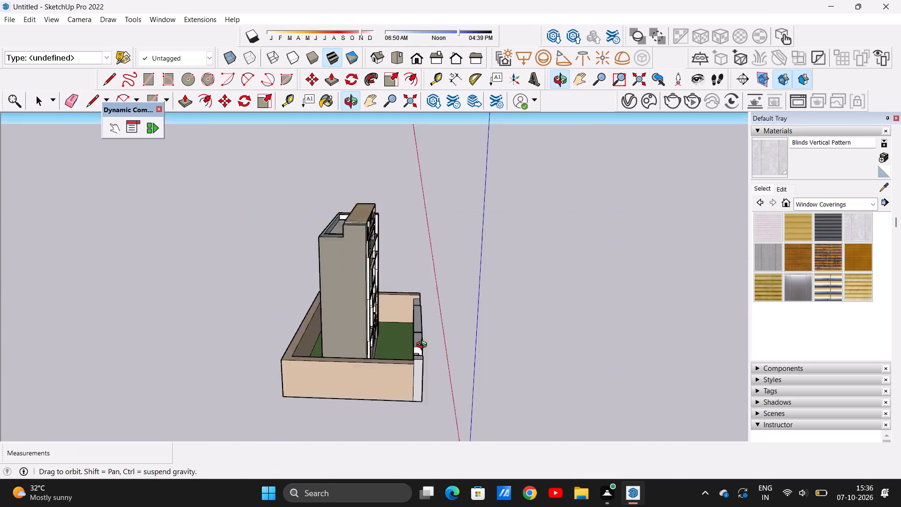
middle_click_drag(424, 346, 50, 283)
middle_click_drag(50, 283, 273, 337)
middle_click_drag(215, 331, 137, 319)
scroll(194, 321, "down", 3)
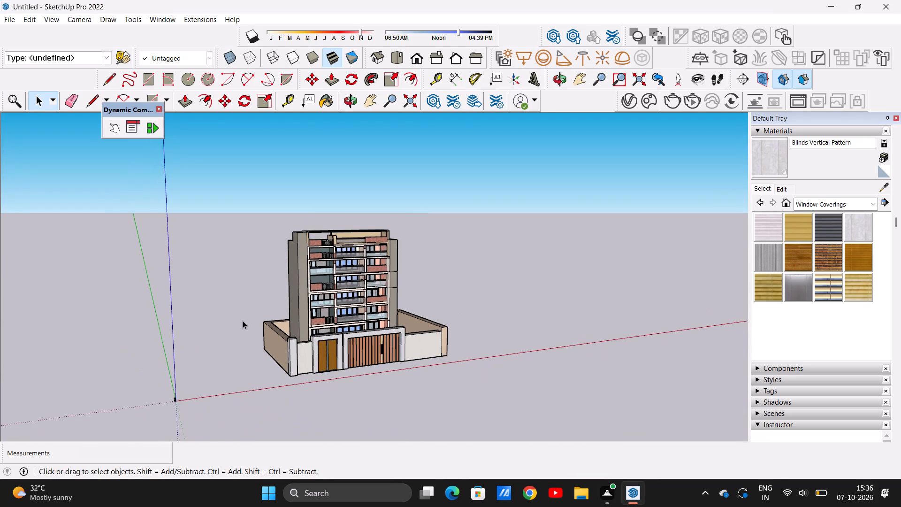
middle_click_drag(378, 324, 260, 322)
scroll(344, 297, "up", 5)
middle_click_drag(346, 293, 350, 275)
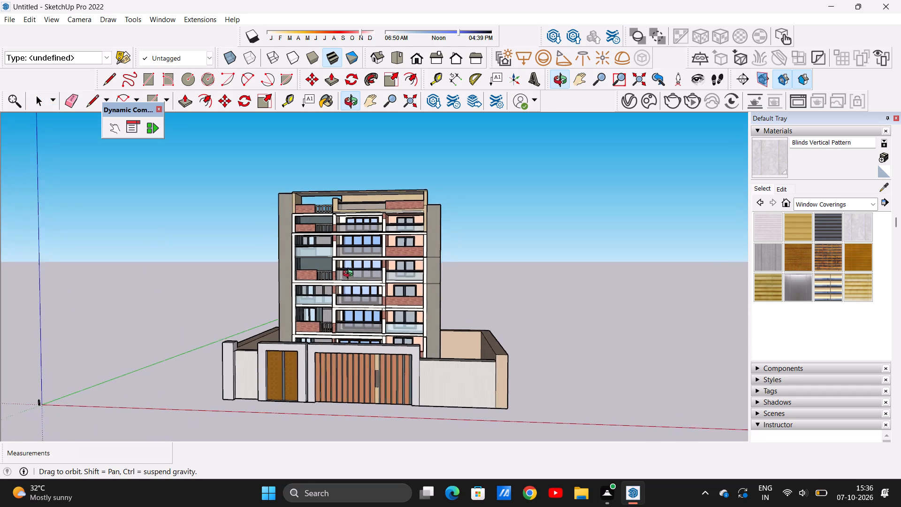
middle_click_drag(350, 275, 363, 276)
scroll(338, 293, "down", 3)
scroll(392, 280, "up", 3)
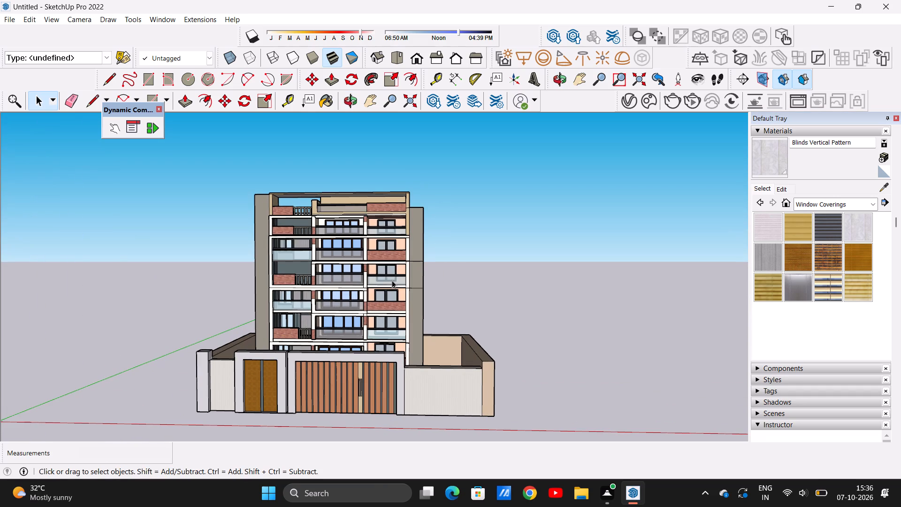
scroll(342, 304, "down", 3)
scroll(394, 304, "up", 4)
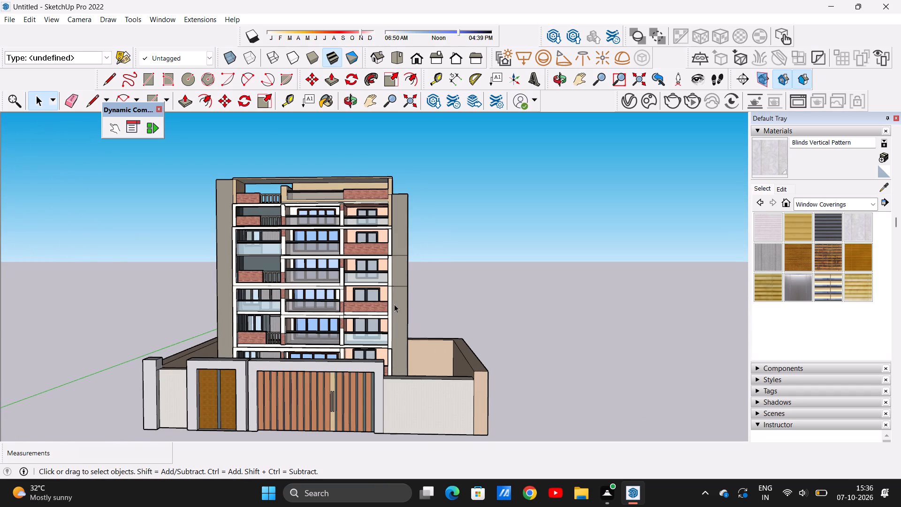
scroll(394, 304, "down", 3)
scroll(429, 317, "up", 1)
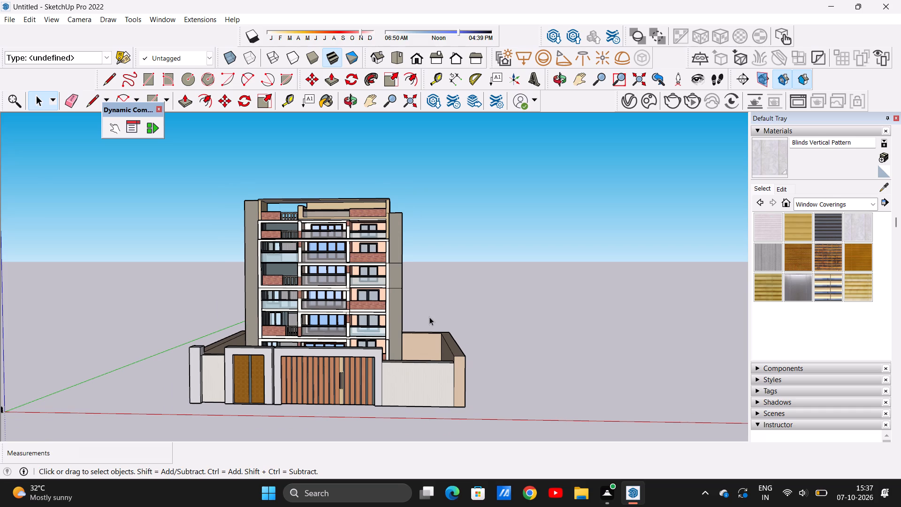
Push the raised front part of the side wall's top beside the roof terrace down 15' 9", level with its rear part.
middle_click_drag(159, 187, 346, 308)
scroll(298, 275, "up", 2)
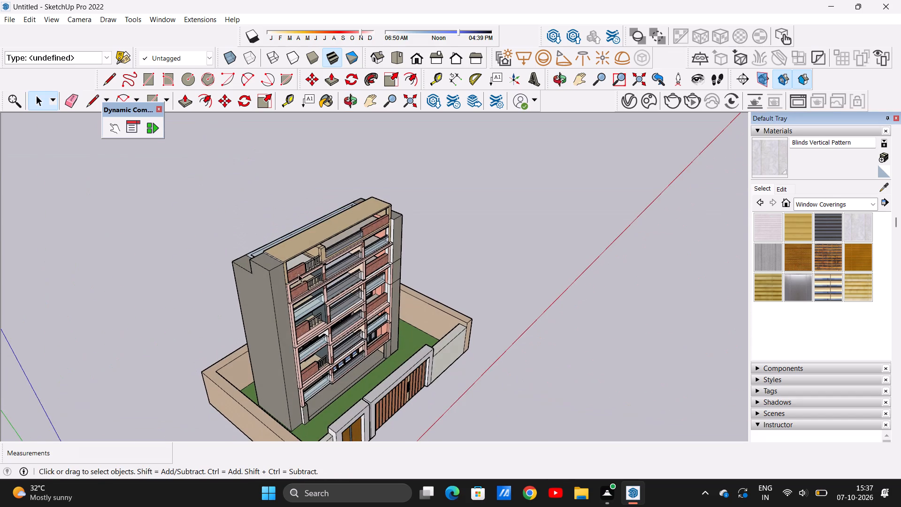
scroll(298, 274, "up", 15)
key("p")
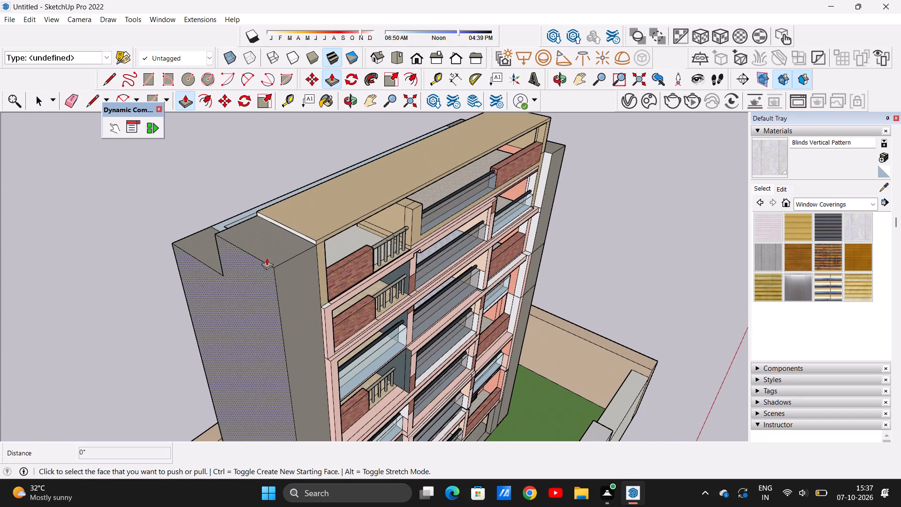
left_click(275, 245)
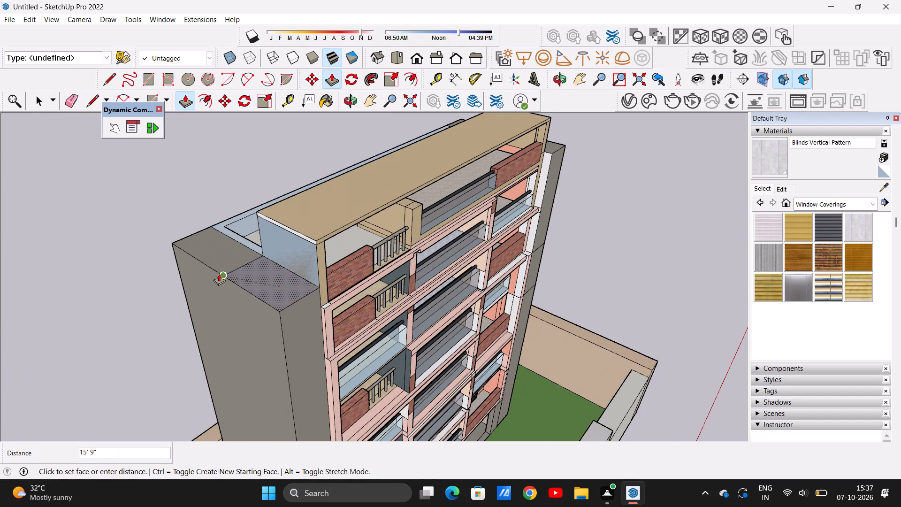
middle_click_drag(219, 274, 334, 299)
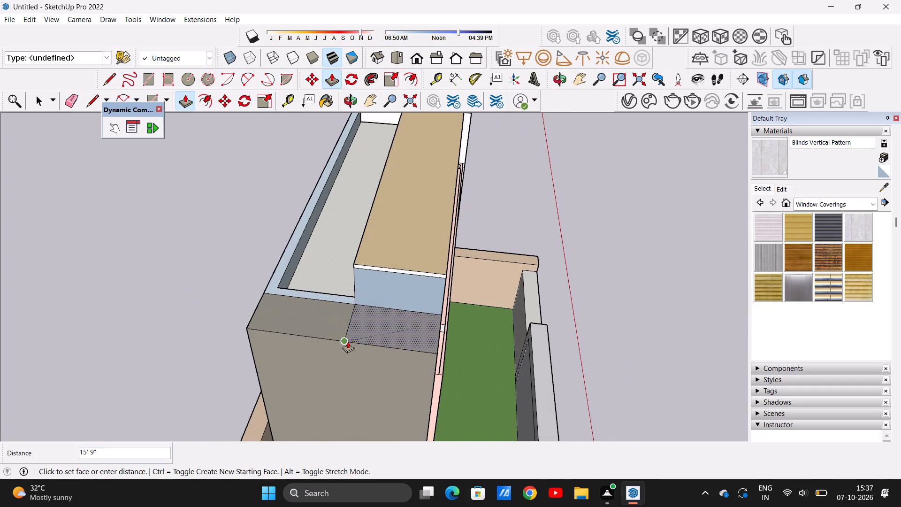
left_click(347, 341)
key("space")
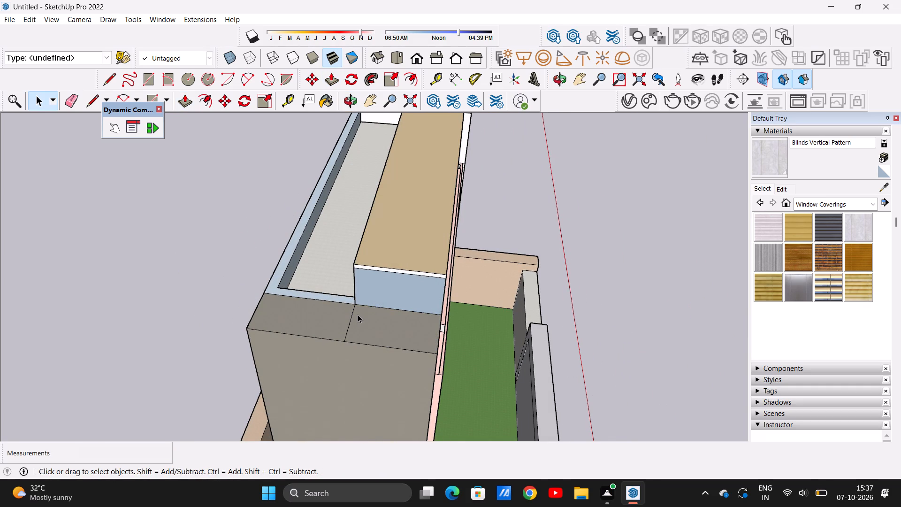
Paint the white end edge of the roof terrace's top slab with Formica Beige from Synthetic Surfaces.
scroll(416, 298, "down", 2)
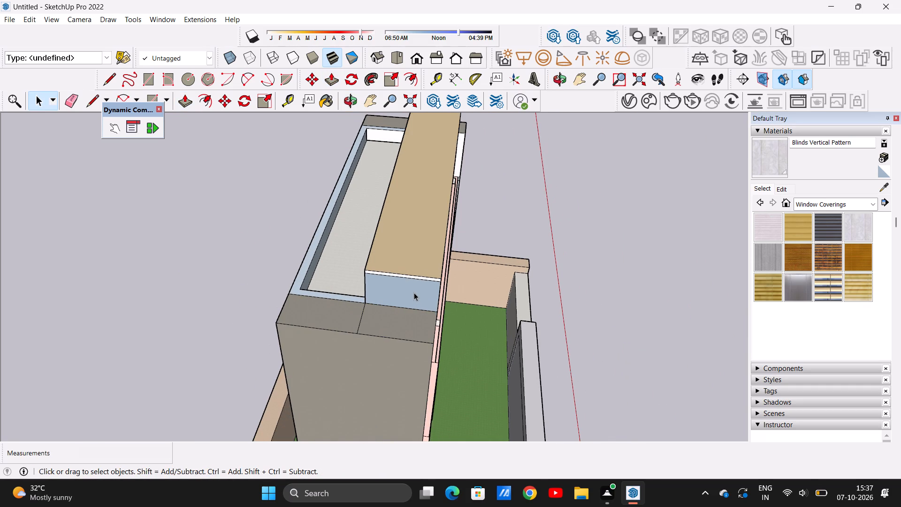
scroll(418, 263, "down", 4)
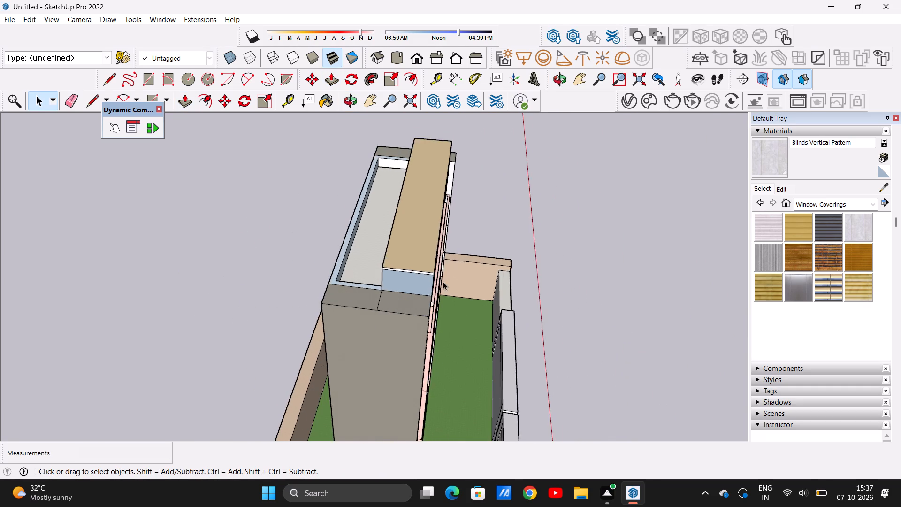
middle_click_drag(439, 281, 345, 225)
scroll(336, 217, "up", 13)
middle_click_drag(243, 305, 249, 330)
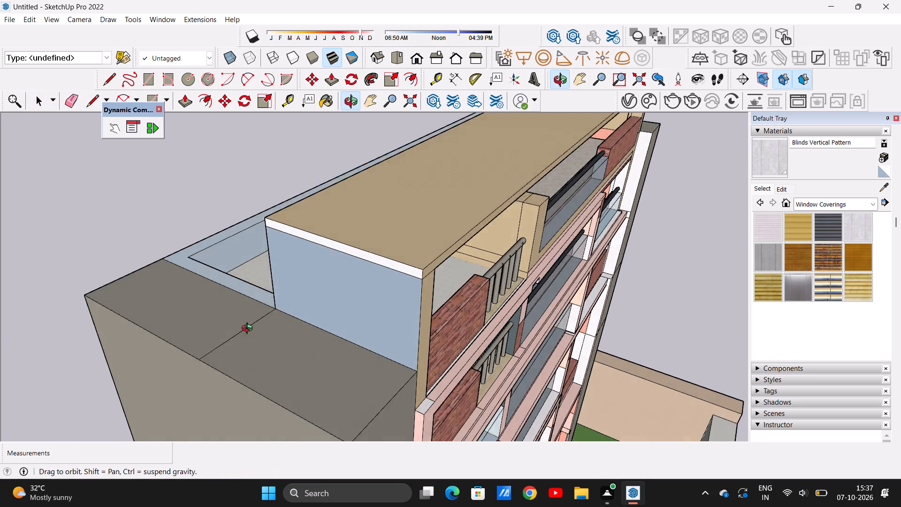
middle_click_drag(249, 330, 250, 331)
scroll(250, 331, "up", 15)
scroll(268, 305, "down", 19)
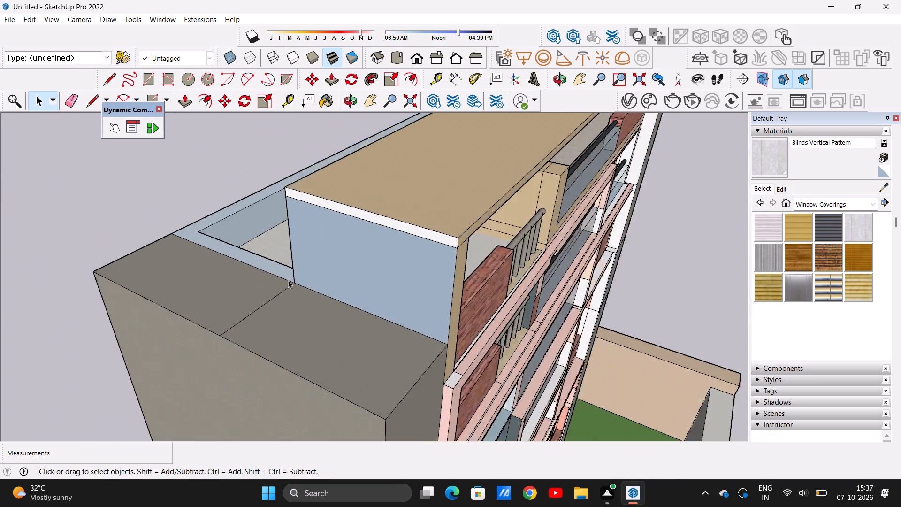
scroll(288, 280, "down", 8)
middle_click_drag(305, 296, 211, 233)
scroll(267, 157, "up", 6)
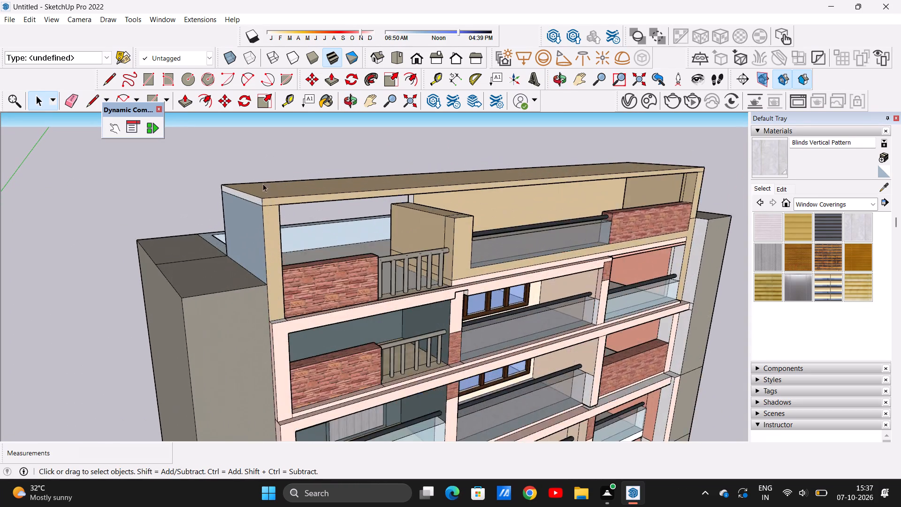
scroll(263, 184, "up", 6)
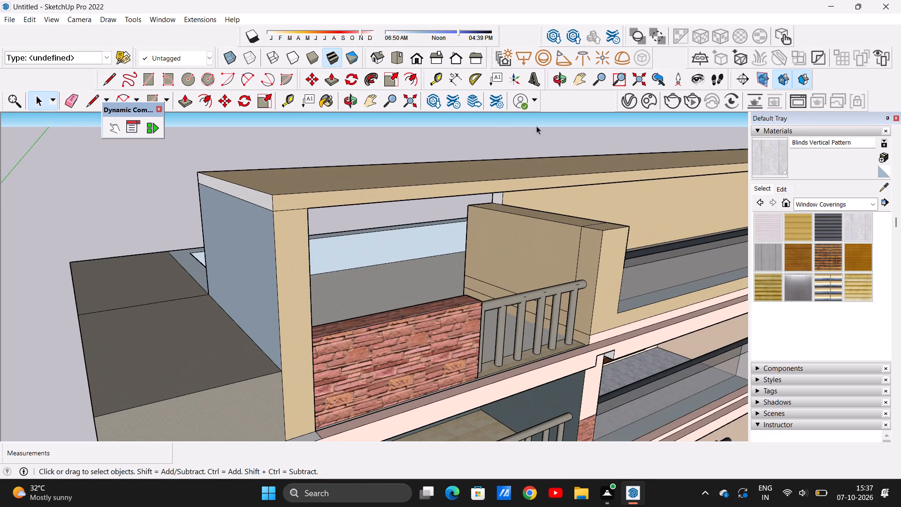
left_click(869, 205)
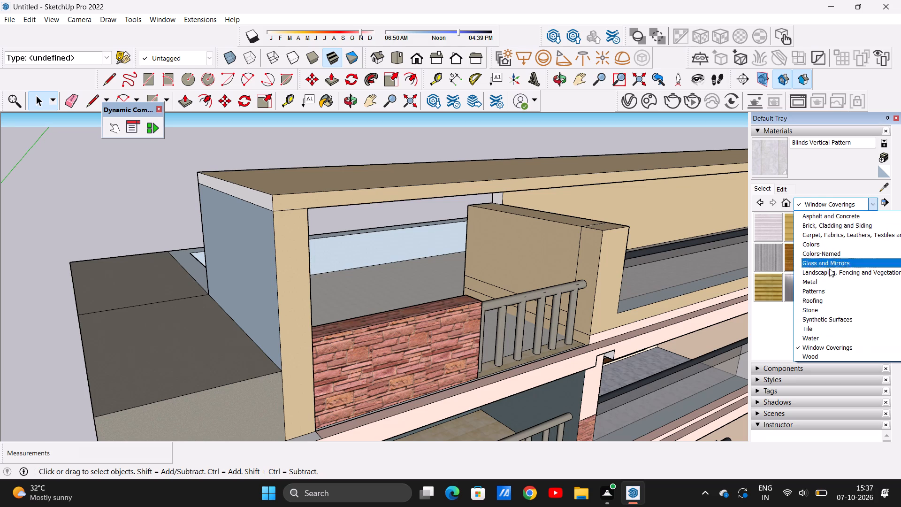
left_click(821, 315)
left_click(767, 223)
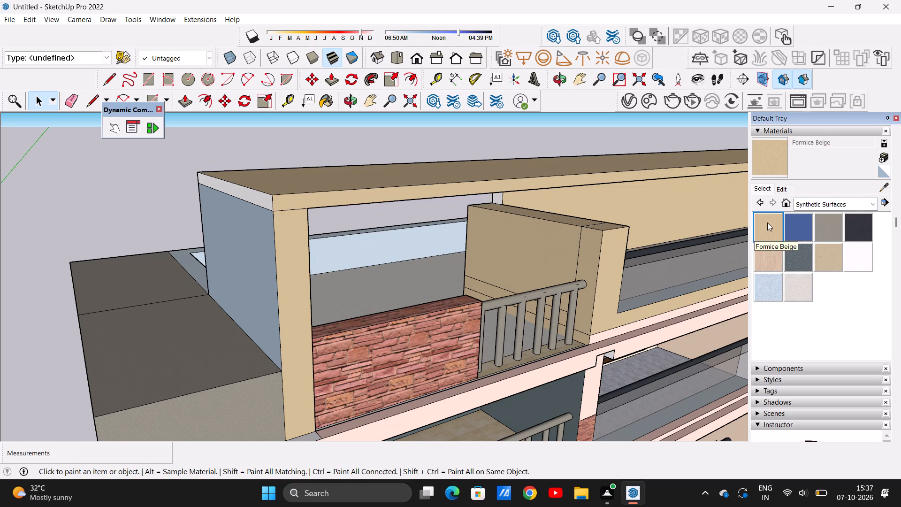
scroll(275, 185, "up", 6)
left_click(255, 202)
scroll(310, 208, "down", 9)
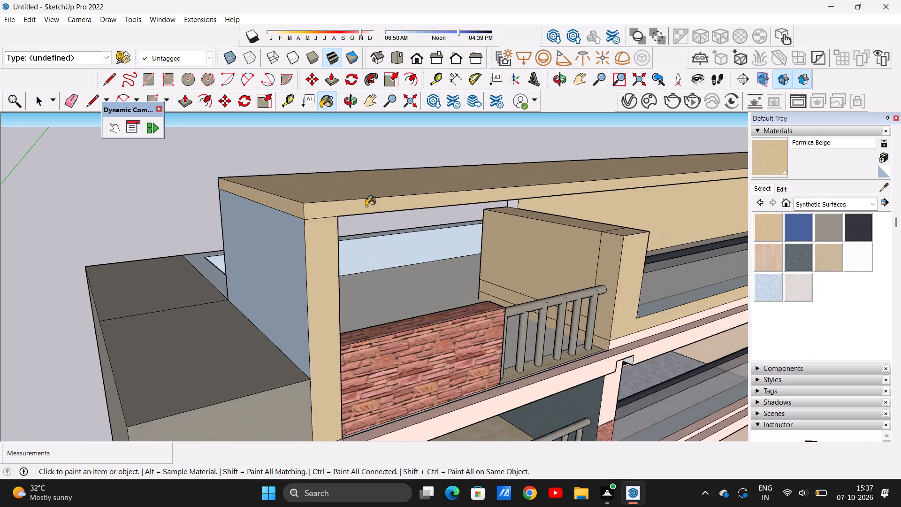
Paint the rear edge of the roof terrace's top slab with Formica Beige.
scroll(366, 206, "down", 7)
middle_click_drag(234, 219, 610, 257)
scroll(473, 207, "up", 10)
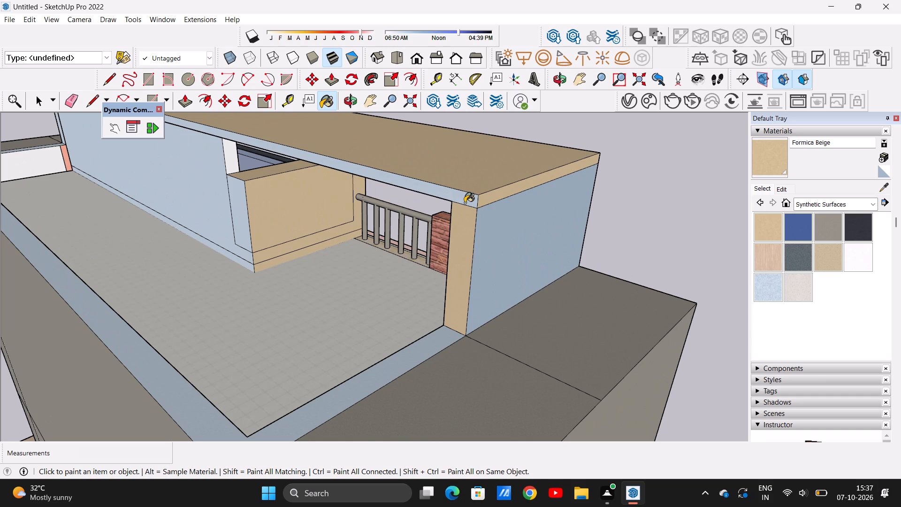
left_click(465, 203)
Examine the building from the rear, side and front to check the lowered side wall and painted slab edges.
scroll(400, 248, "down", 13)
middle_click_drag(485, 246, 474, 246)
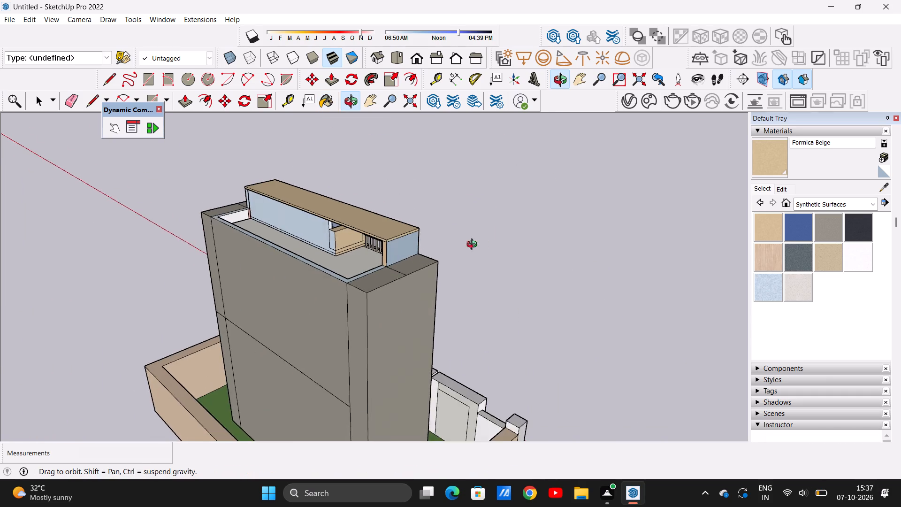
middle_click_drag(474, 246, 146, 243)
middle_click_drag(463, 223, 97, 192)
middle_click_drag(152, 201, 397, 163)
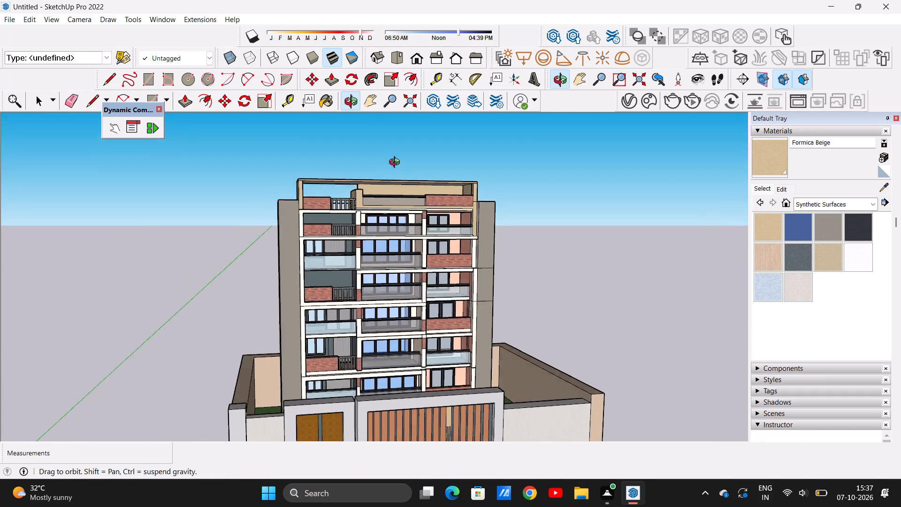
middle_click_drag(397, 163, 388, 170)
scroll(297, 230, "down", 9)
scroll(373, 245, "up", 6)
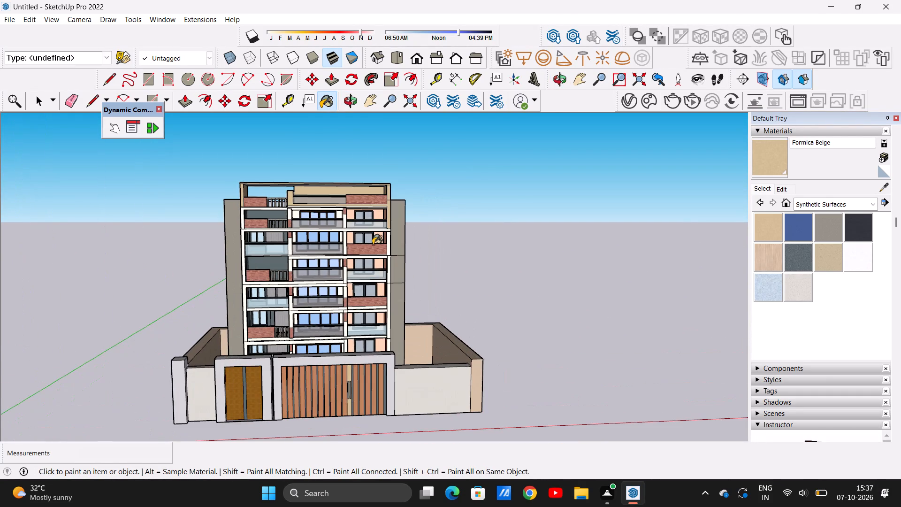
Examine the building's front facade, compound wall and gates from near and far, ending on a front view of the whole model.
key("space")
scroll(336, 221, "down", 3)
scroll(380, 252, "up", 5)
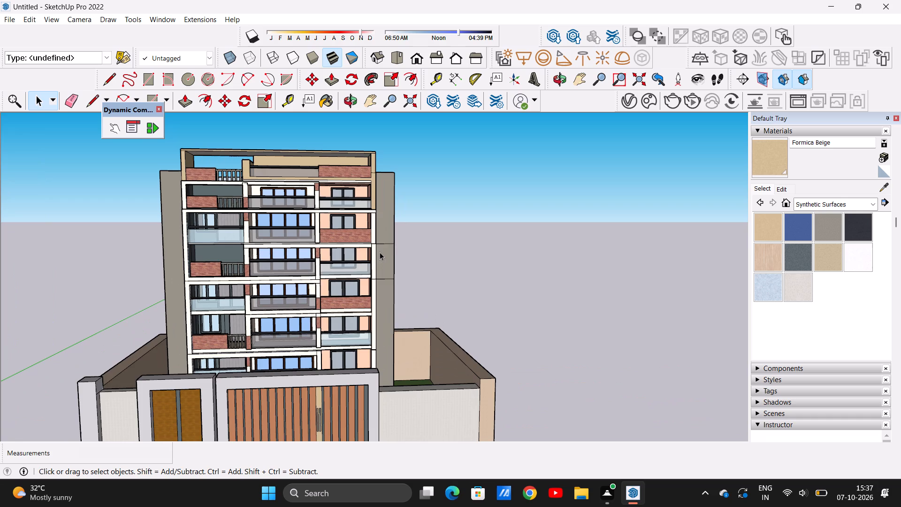
scroll(394, 246, "down", 3)
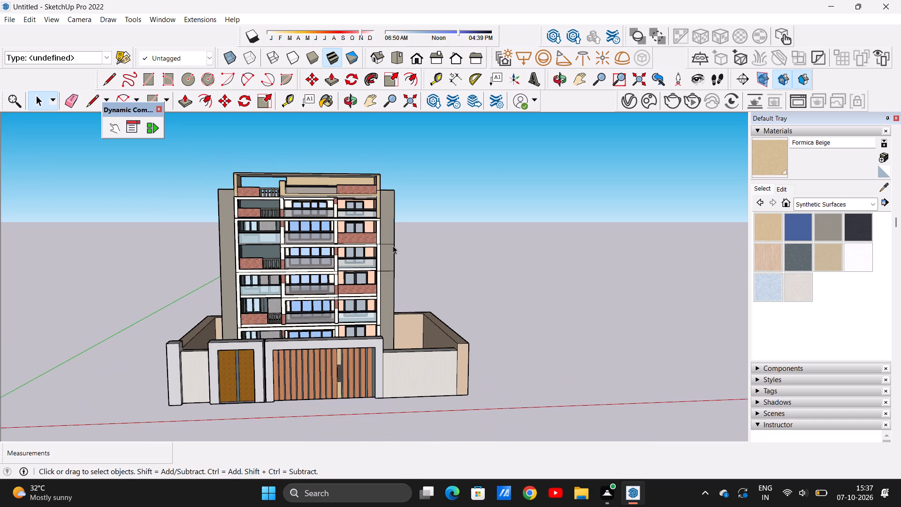
scroll(393, 246, "up", 2)
middle_click_drag(417, 249, 394, 246)
scroll(389, 248, "down", 4)
scroll(389, 248, "up", 2)
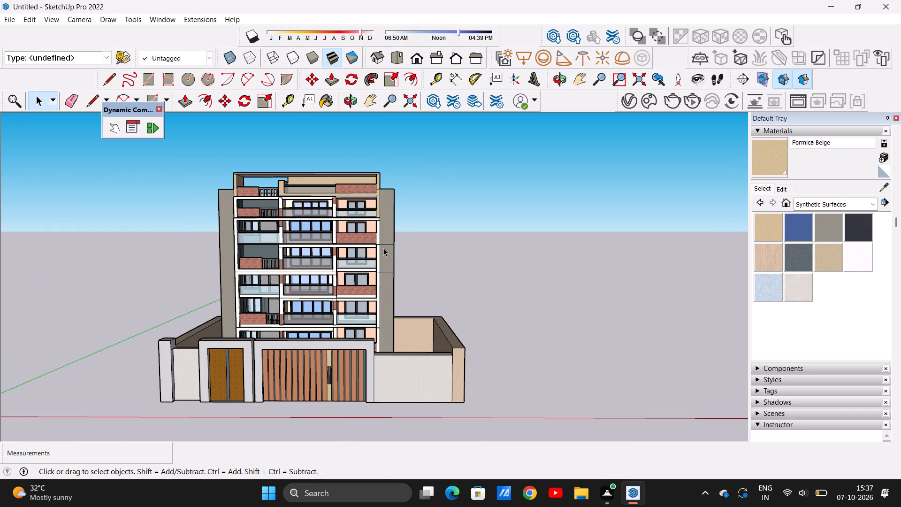
scroll(383, 248, "up", 12)
scroll(388, 247, "down", 7)
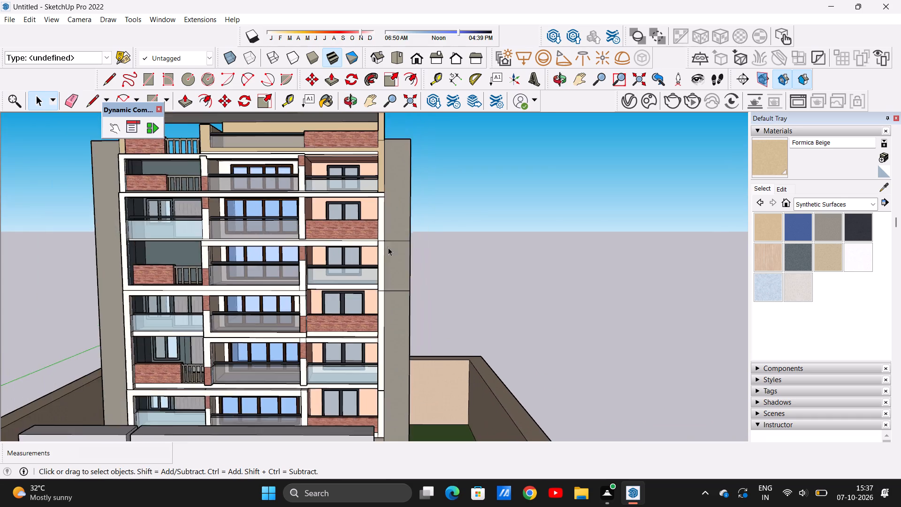
scroll(388, 247, "down", 5)
scroll(396, 245, "up", 2)
scroll(396, 245, "down", 6)
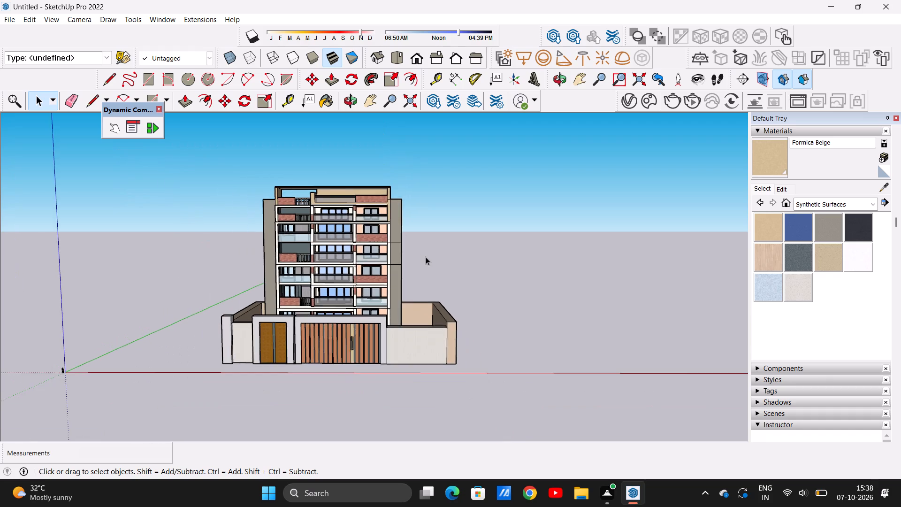
scroll(427, 257, "up", 4)
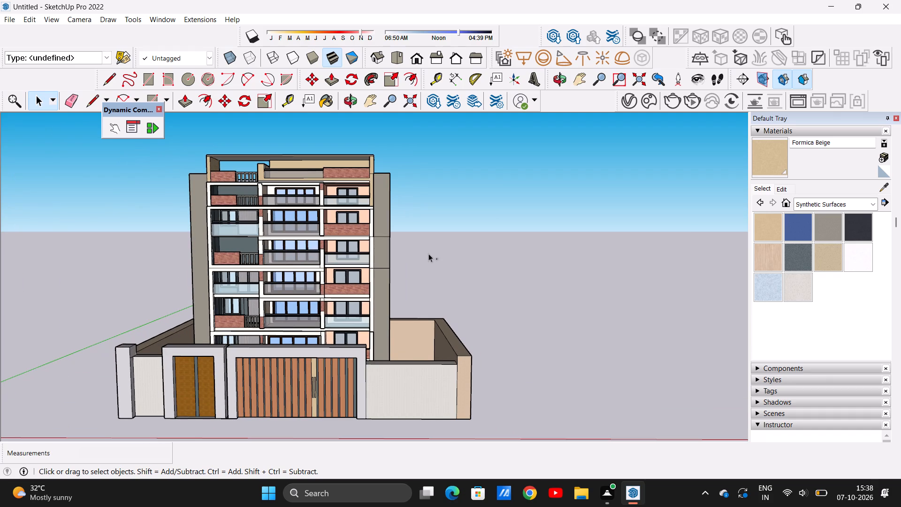
Save the model in the Documents folder as a SketchUp file named KAVYA 30.
key("ctrl+s")
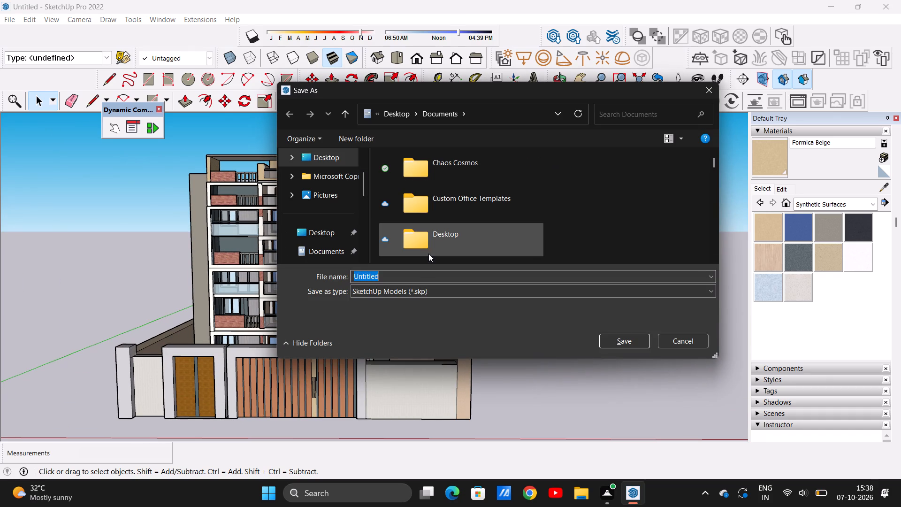
left_click(383, 276)
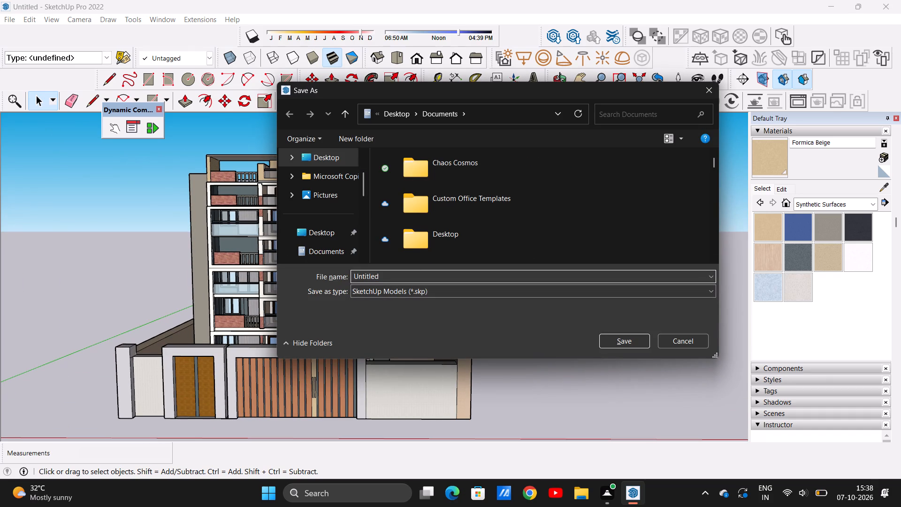
key("BackSpace")
key("BackSpace")
key("BackSpace")
key("BackSpace")
key("BackSpace")
key("BackSpace")
key("BackSpace")
key("BackSpace")
key("BackSpace")
key("BackSpace")
type("KAVYA")
key("space")
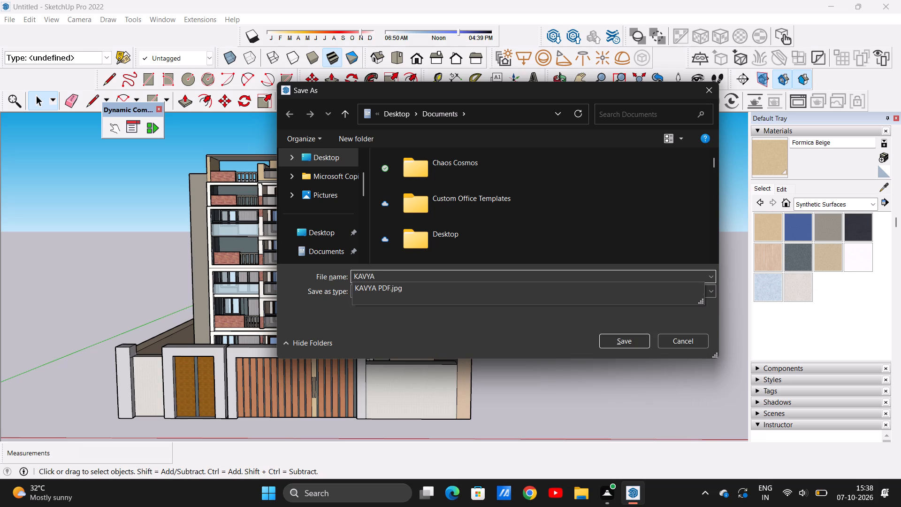
type("360")
key("BackSpace")
key("BackSpace")
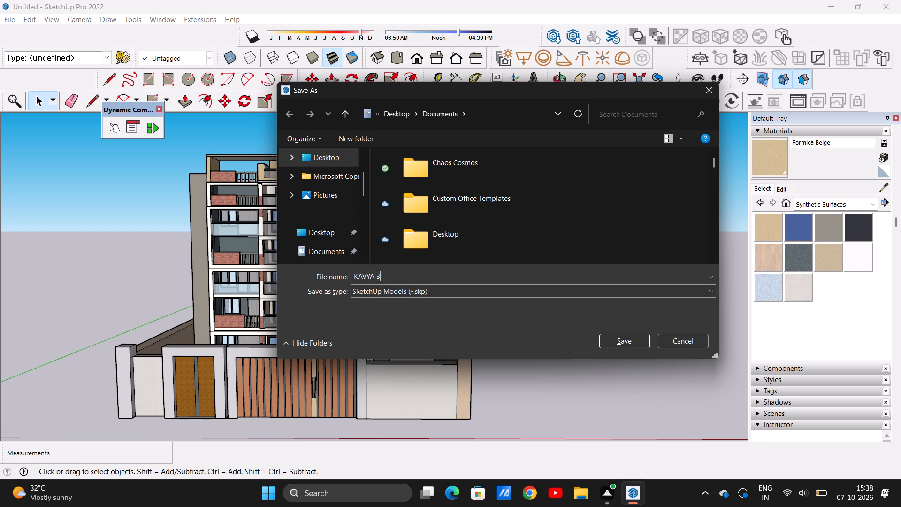
key("0")
left_click(619, 339)
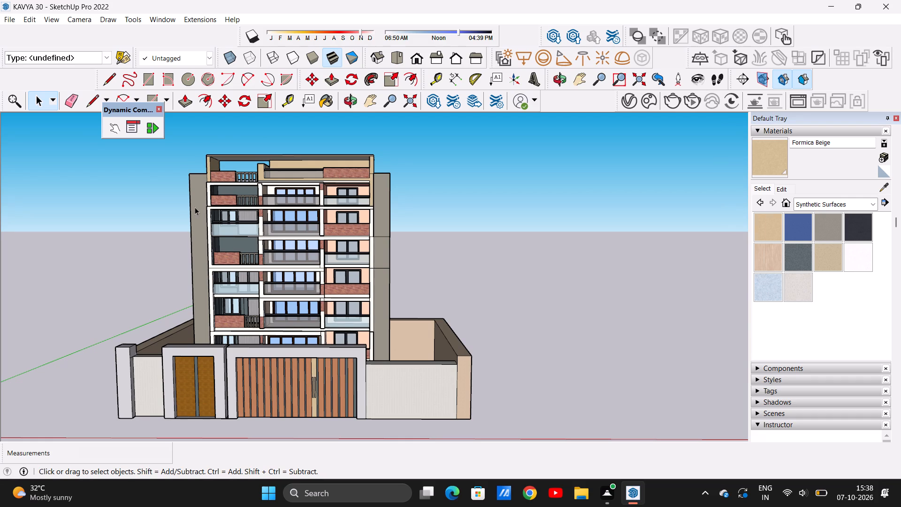
Export the front view as a 2D JPEG image named KAVYA 30 PDF in the Documents folder.
left_click(3, 22)
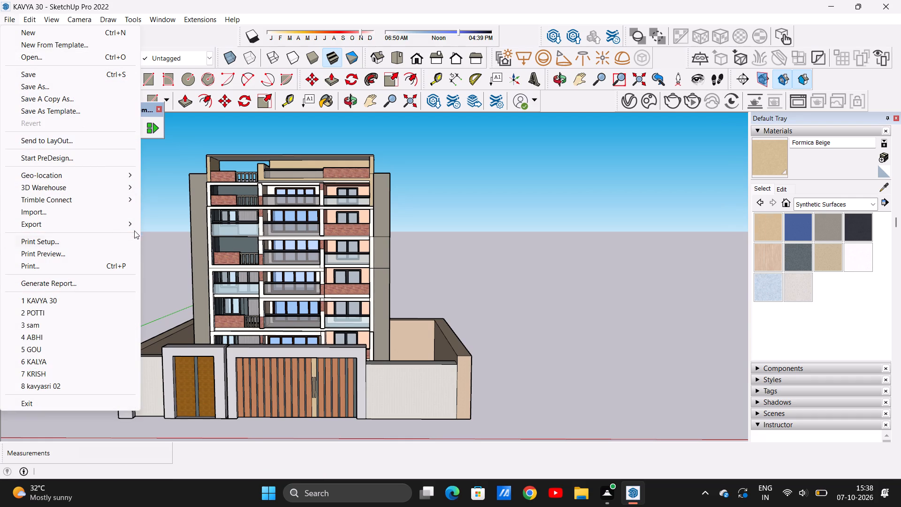
left_click(158, 234)
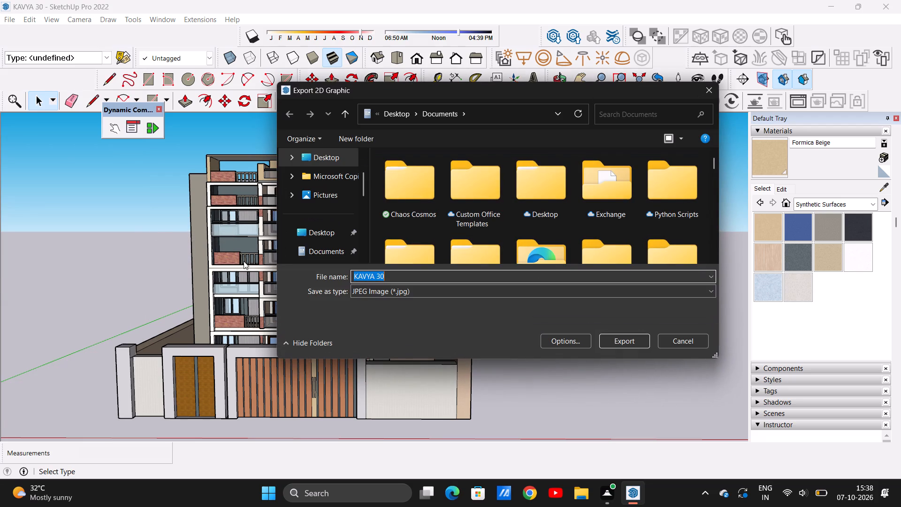
left_click(395, 272)
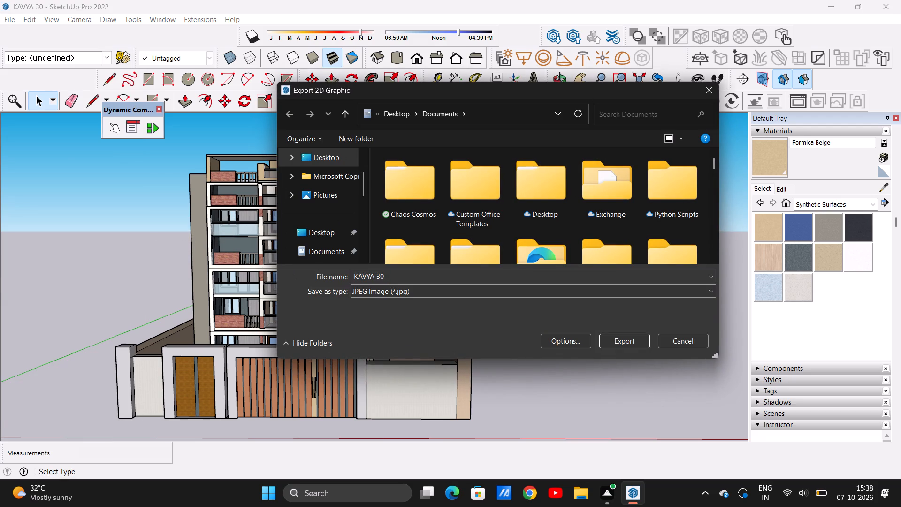
key("space")
type("PDF")
left_click(628, 343)
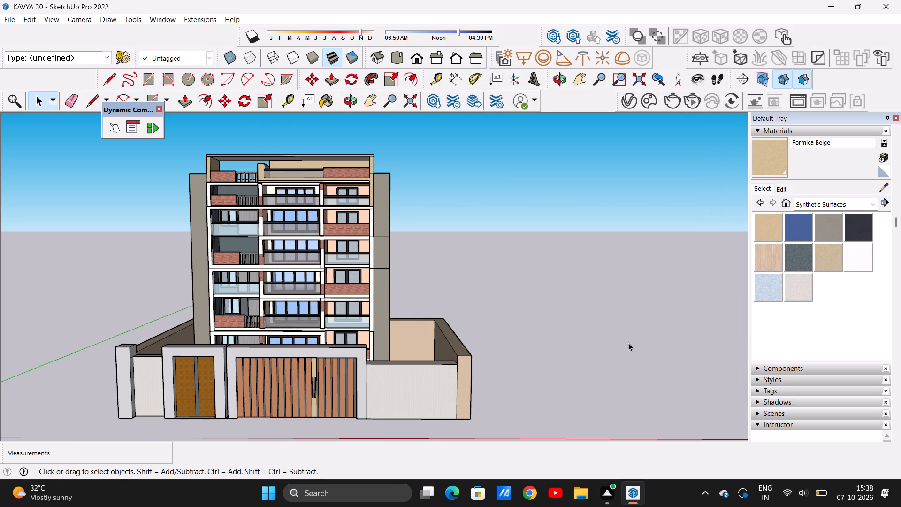
Examine the front facade, gates and compound walls of the saved model from near, far and slightly angled views.
scroll(480, 334, "down", 5)
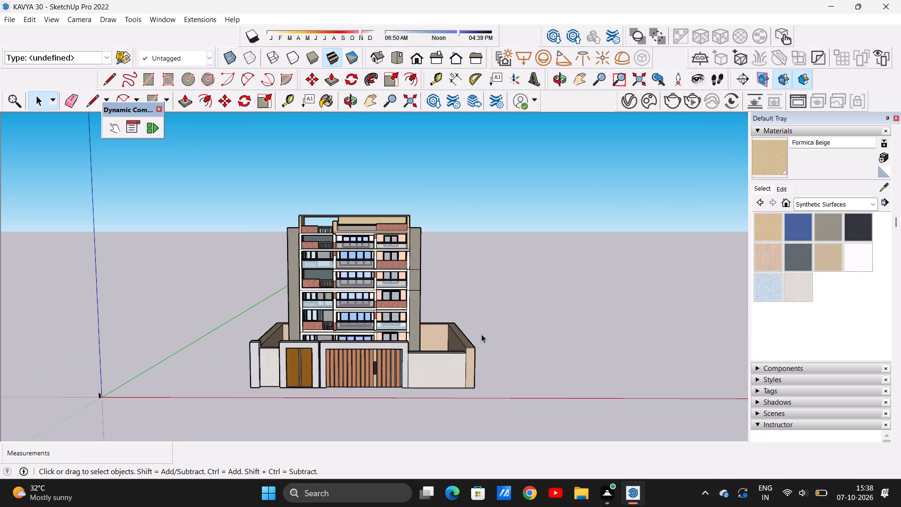
scroll(481, 342, "up", 6)
scroll(504, 334, "down", 8)
scroll(457, 368, "up", 9)
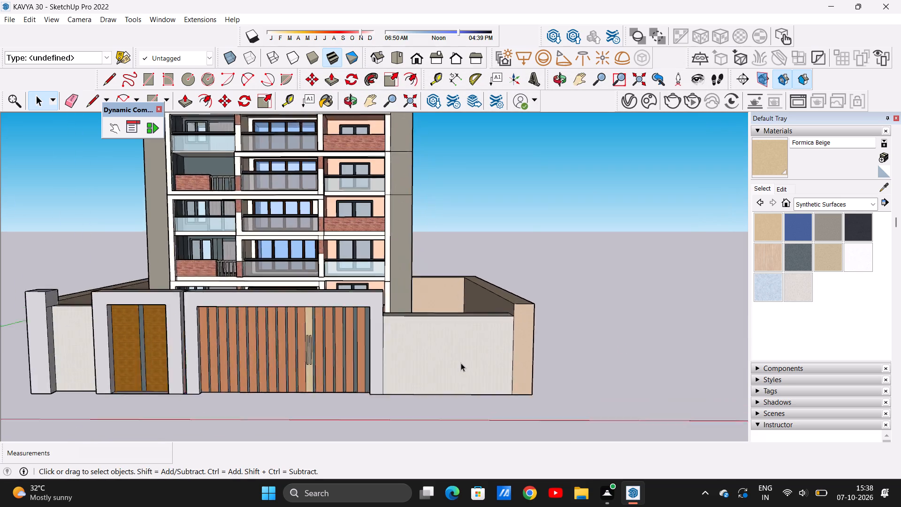
scroll(461, 363, "up", 2)
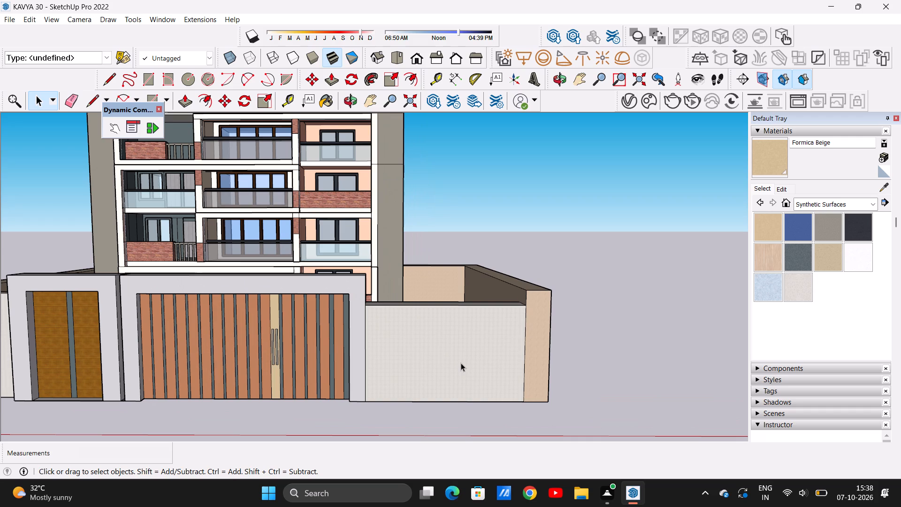
scroll(476, 347, "down", 12)
scroll(459, 337, "up", 12)
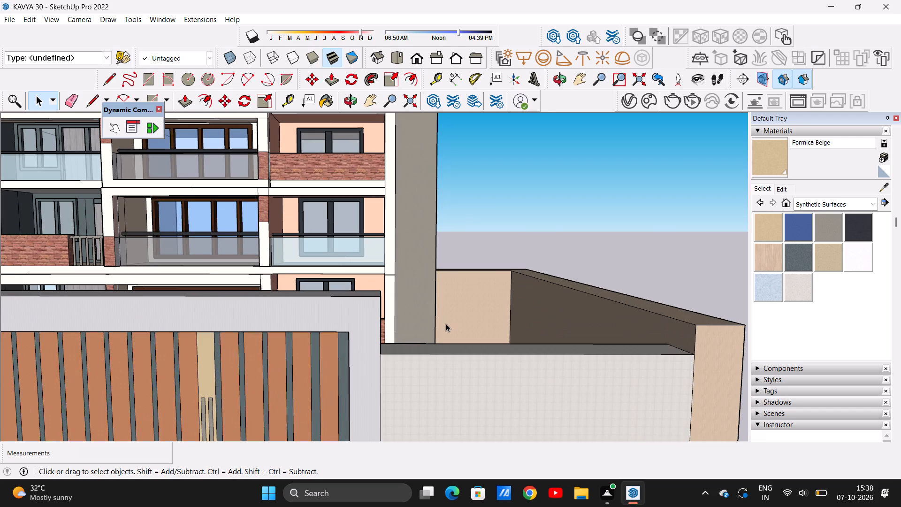
scroll(448, 317, "down", 5)
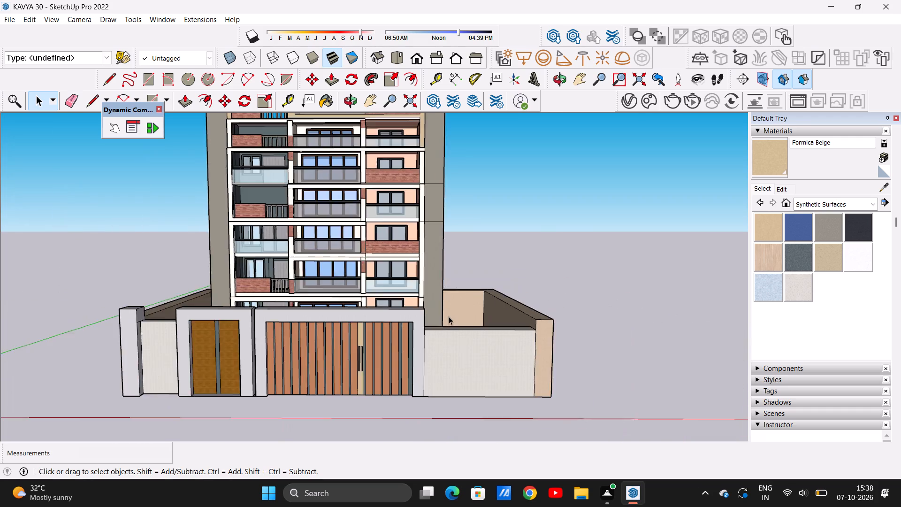
scroll(449, 316, "down", 2)
scroll(440, 319, "up", 6)
scroll(471, 305, "down", 5)
middle_click_drag(488, 308, 523, 314)
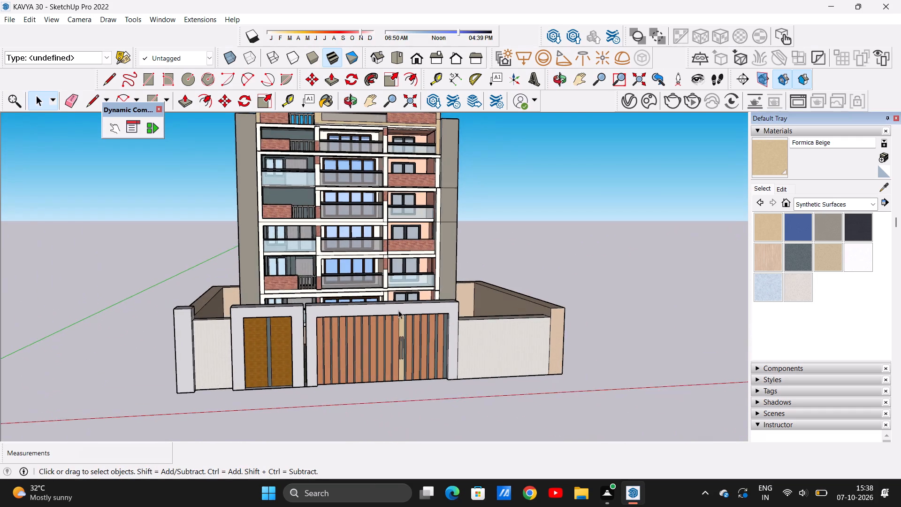
scroll(399, 310, "down", 5)
scroll(408, 310, "up", 6)
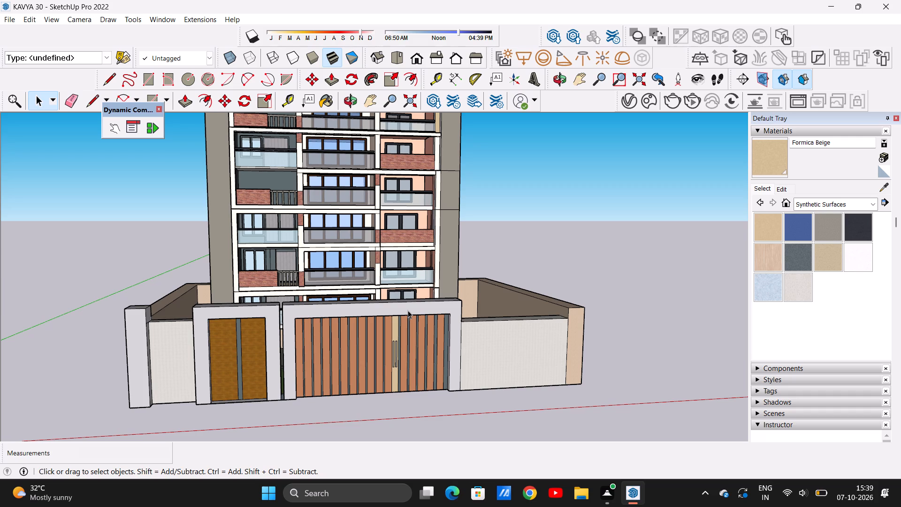
scroll(450, 350, "down", 17)
scroll(423, 347, "up", 7)
scroll(428, 351, "down", 3)
scroll(428, 351, "up", 3)
scroll(428, 351, "down", 3)
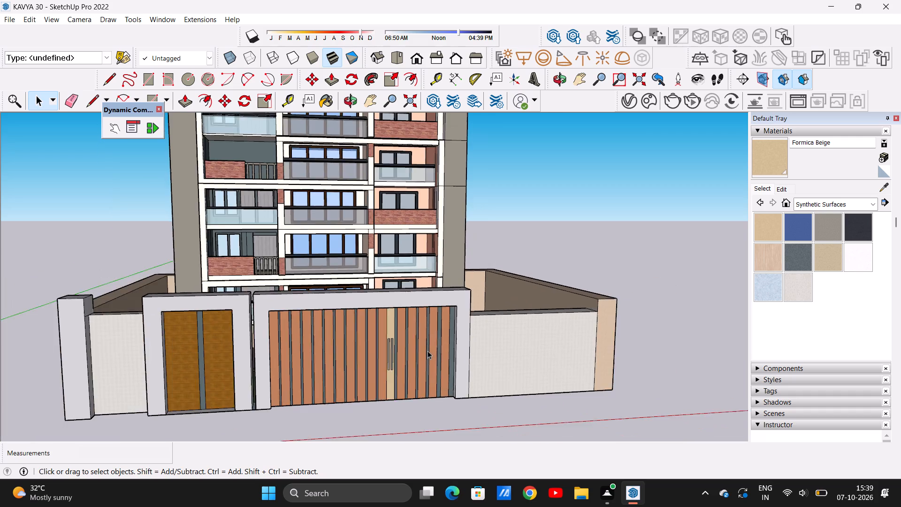
scroll(428, 351, "up", 4)
middle_click_drag(445, 349, 408, 352)
scroll(408, 353, "up", 1)
scroll(416, 367, "down", 9)
scroll(427, 318, "up", 3)
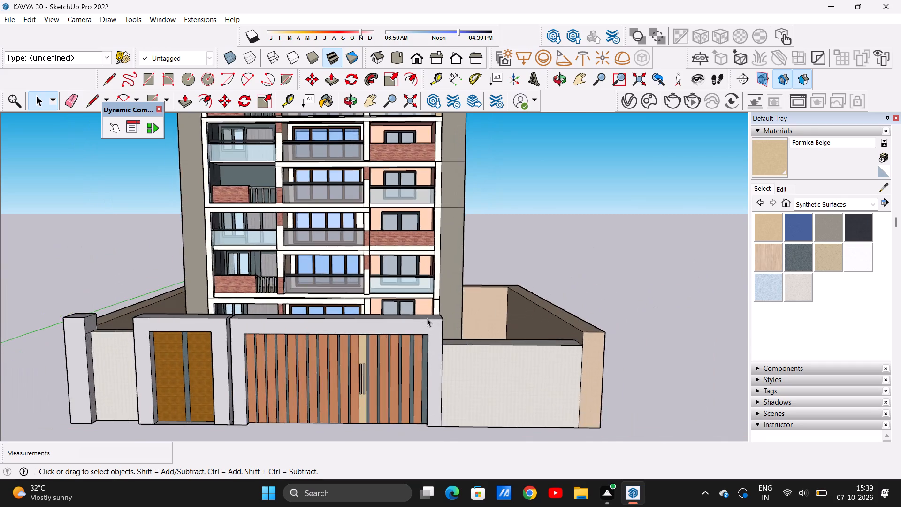
scroll(427, 321, "down", 5)
scroll(426, 326, "up", 1)
scroll(425, 330, "down", 3)
scroll(432, 277, "up", 4)
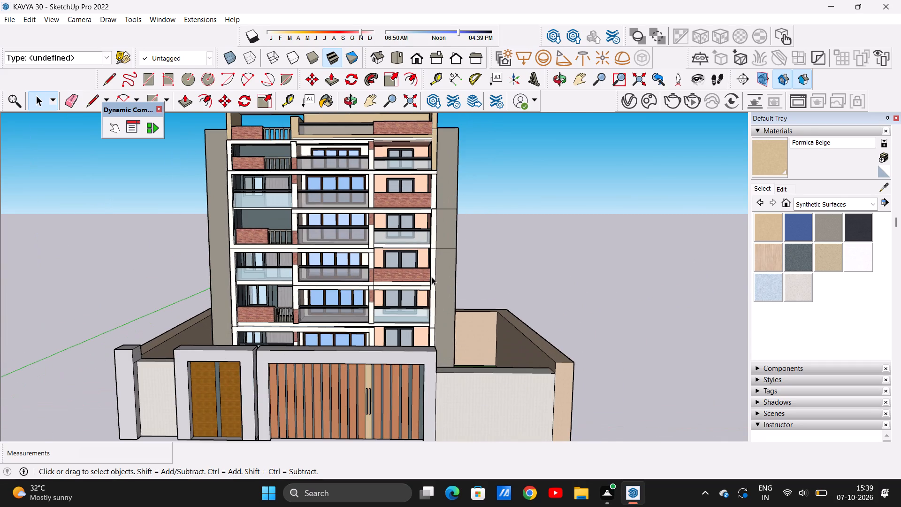
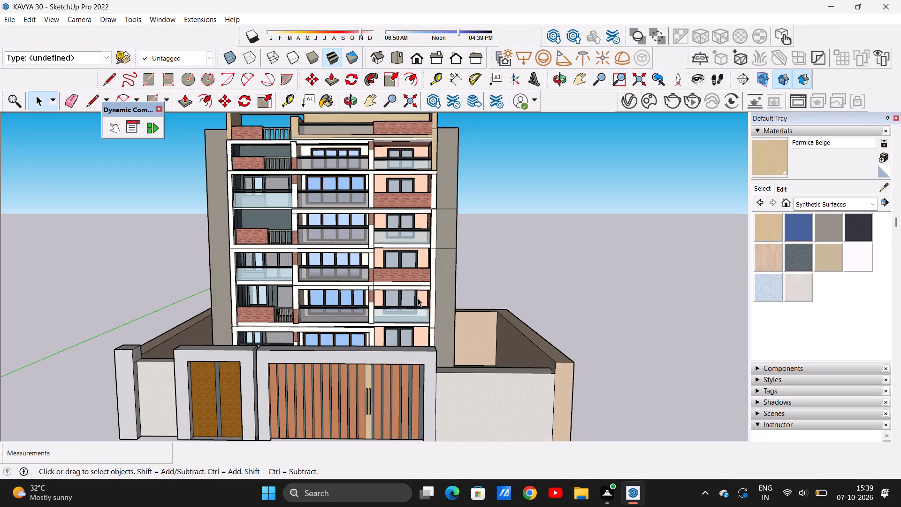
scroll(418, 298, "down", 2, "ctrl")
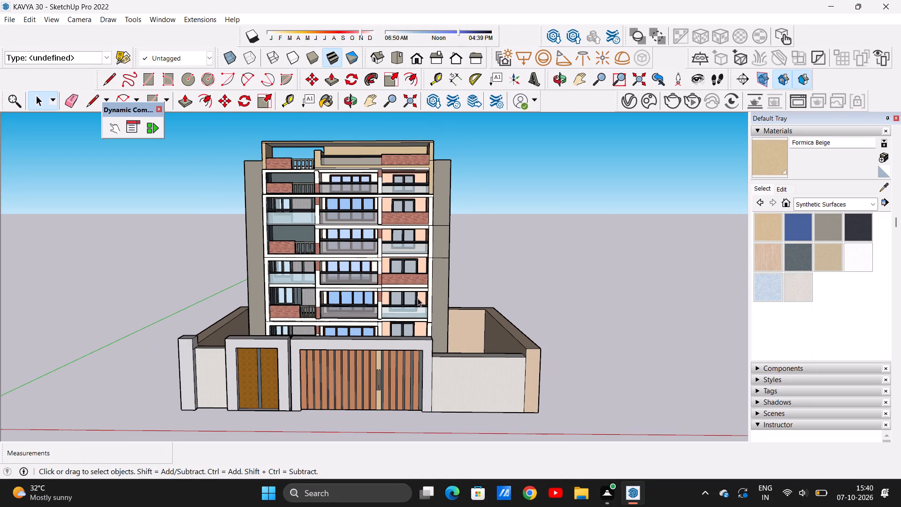